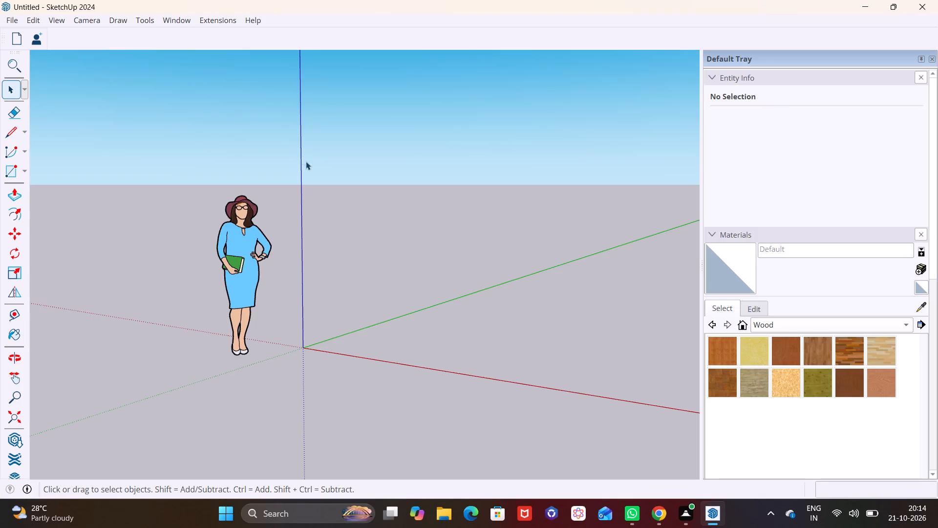
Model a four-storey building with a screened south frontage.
Delete the default standing woman figure near the origin from the model.
{"action": "left_click", "coordinate": [256, 260]}
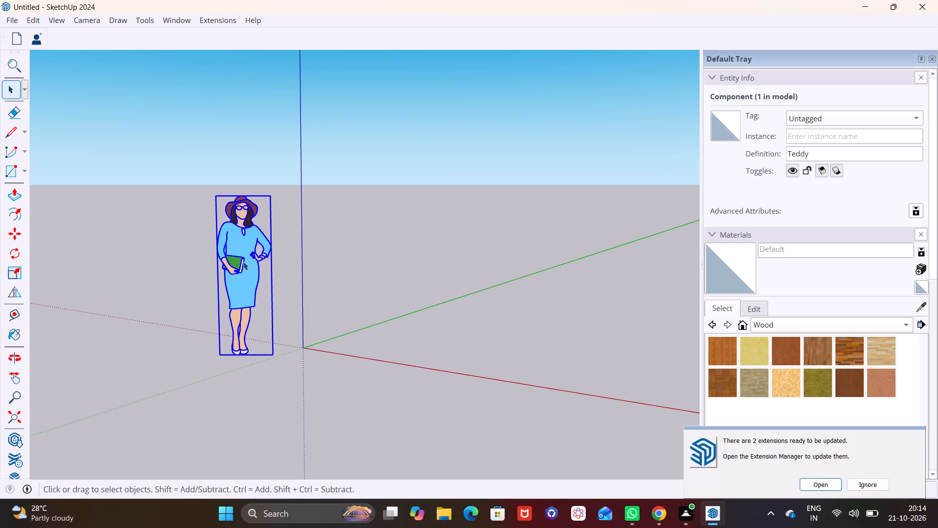
{"action": "key", "text": "Delete"}
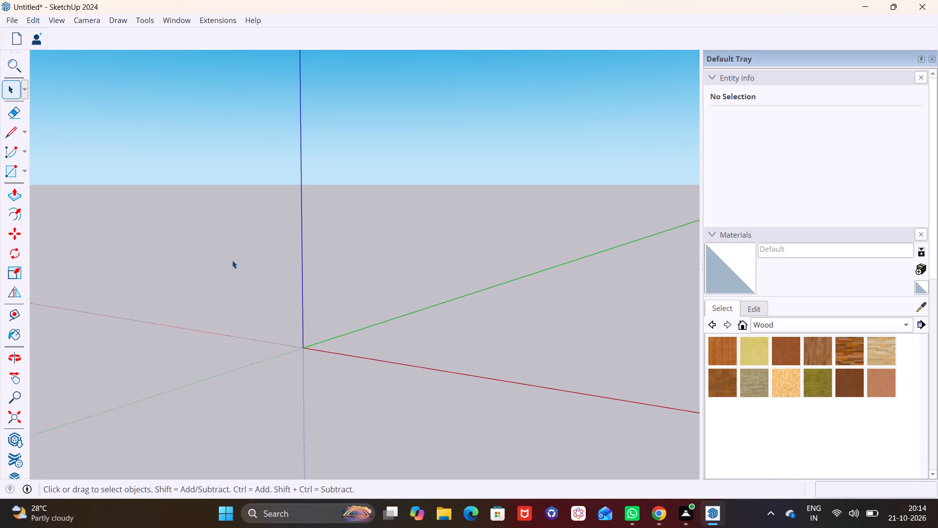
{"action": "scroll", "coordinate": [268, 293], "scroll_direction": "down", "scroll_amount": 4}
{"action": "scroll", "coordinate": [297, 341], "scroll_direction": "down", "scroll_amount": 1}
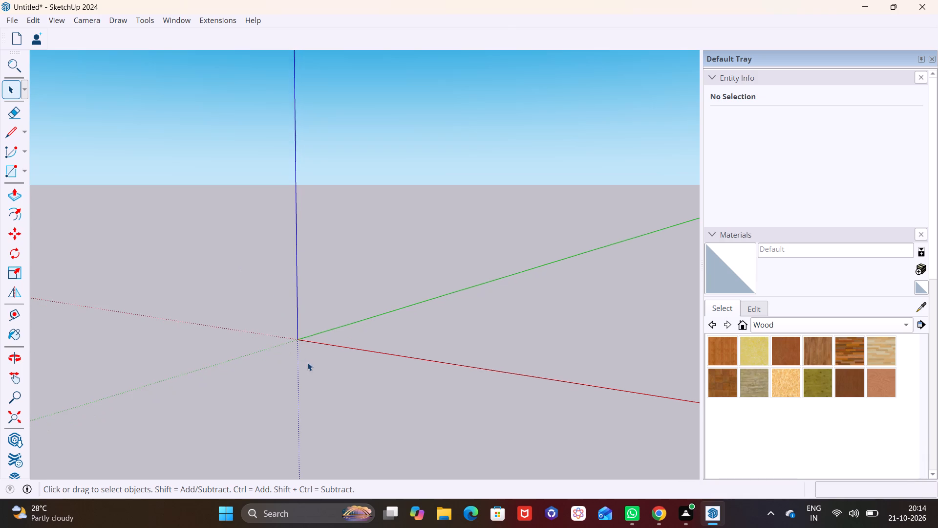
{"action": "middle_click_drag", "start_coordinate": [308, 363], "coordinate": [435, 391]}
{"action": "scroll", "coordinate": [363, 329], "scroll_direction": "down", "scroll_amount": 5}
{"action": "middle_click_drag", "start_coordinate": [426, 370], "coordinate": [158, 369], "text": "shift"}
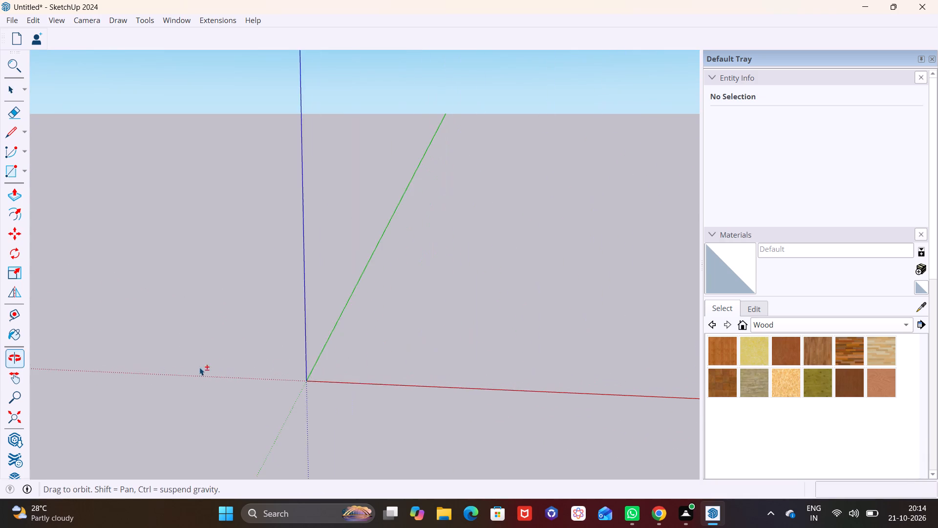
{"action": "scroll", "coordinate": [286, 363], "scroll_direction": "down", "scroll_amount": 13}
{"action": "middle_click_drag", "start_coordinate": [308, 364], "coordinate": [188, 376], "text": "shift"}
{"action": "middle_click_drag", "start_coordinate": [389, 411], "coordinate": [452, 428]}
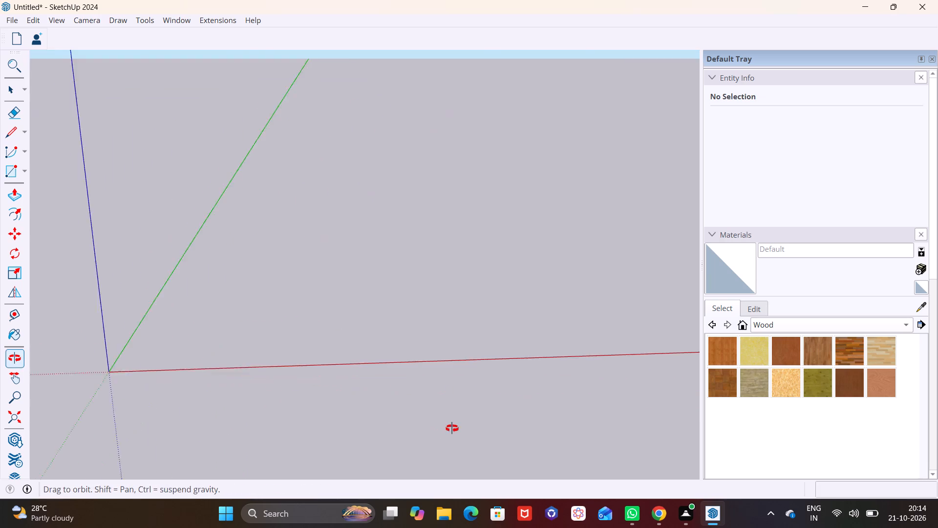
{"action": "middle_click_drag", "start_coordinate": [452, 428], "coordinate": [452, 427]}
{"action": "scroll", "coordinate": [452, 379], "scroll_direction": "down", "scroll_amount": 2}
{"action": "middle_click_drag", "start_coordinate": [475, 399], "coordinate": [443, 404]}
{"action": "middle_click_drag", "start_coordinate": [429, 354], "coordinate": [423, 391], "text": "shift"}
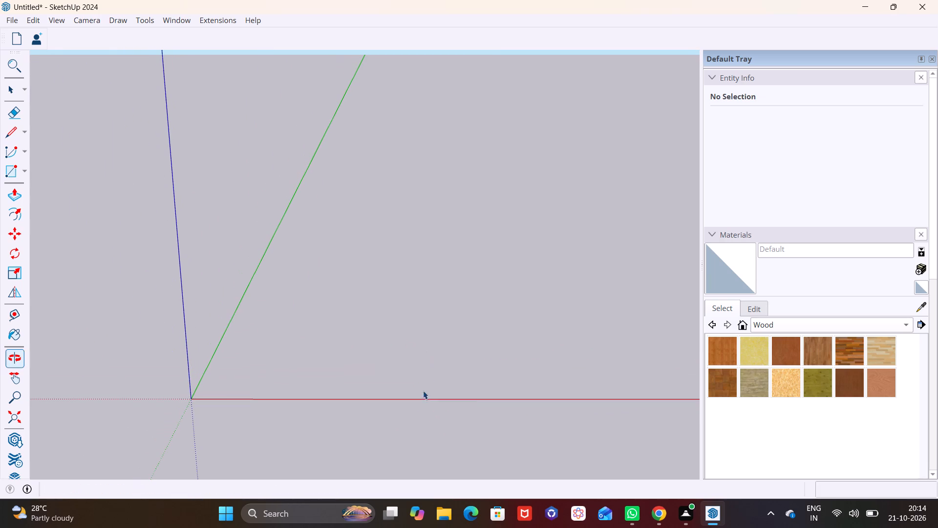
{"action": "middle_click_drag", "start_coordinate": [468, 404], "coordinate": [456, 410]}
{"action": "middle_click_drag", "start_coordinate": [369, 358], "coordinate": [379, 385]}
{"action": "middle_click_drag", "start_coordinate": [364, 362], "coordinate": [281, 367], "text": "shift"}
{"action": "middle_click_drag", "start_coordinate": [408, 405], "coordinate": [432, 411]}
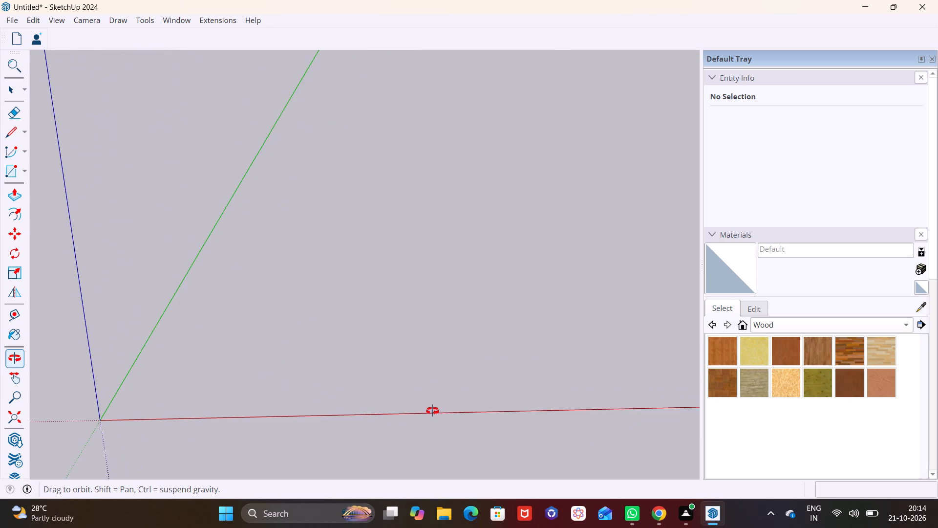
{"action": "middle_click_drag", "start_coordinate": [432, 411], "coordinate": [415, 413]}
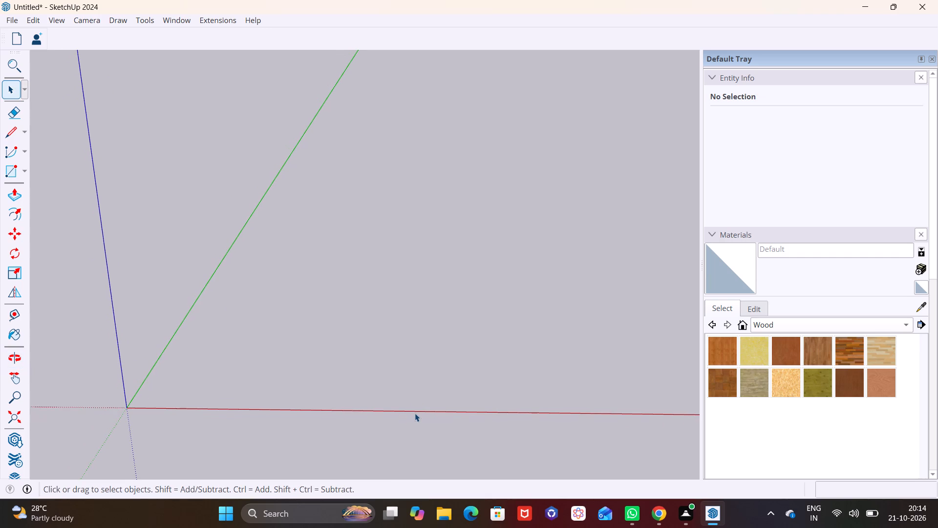
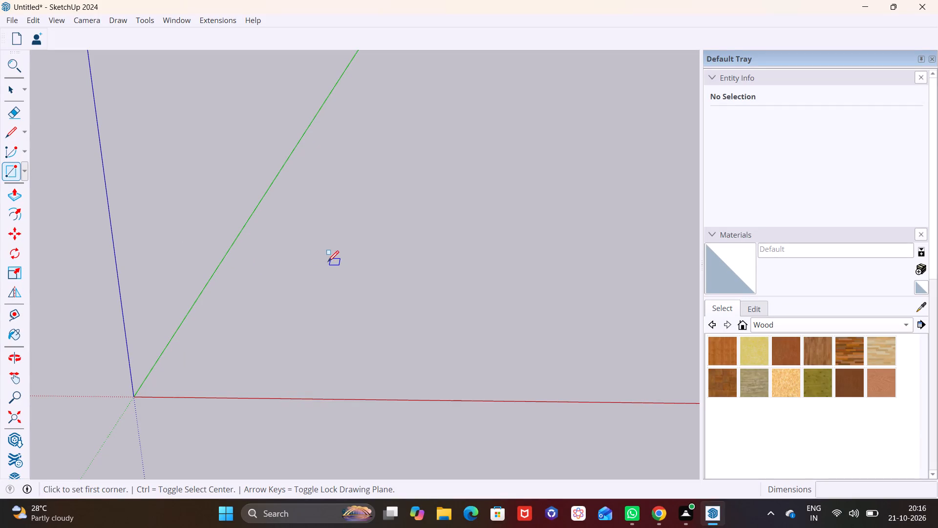
Draw a 30' by 30' rectangle on the ground plane away from the origin.
{"action": "left_click", "coordinate": [315, 240]}
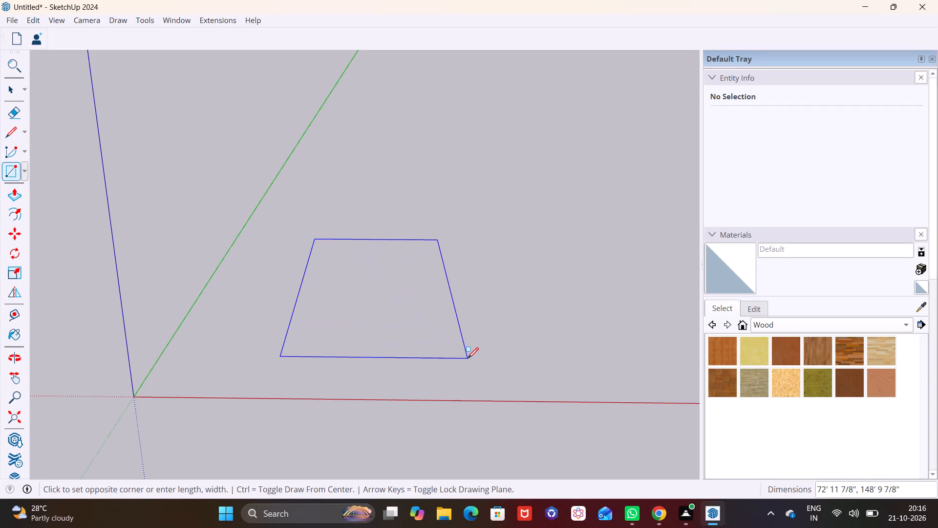
{"action": "type", "text": "30"}
{"action": "type", "text": "',30'"}
{"action": "key", "text": "Return"}
Offset the square face's outline inward by 9" to form a wall-thickness border.
{"action": "middle_click_drag", "start_coordinate": [368, 275], "coordinate": [368, 285]}
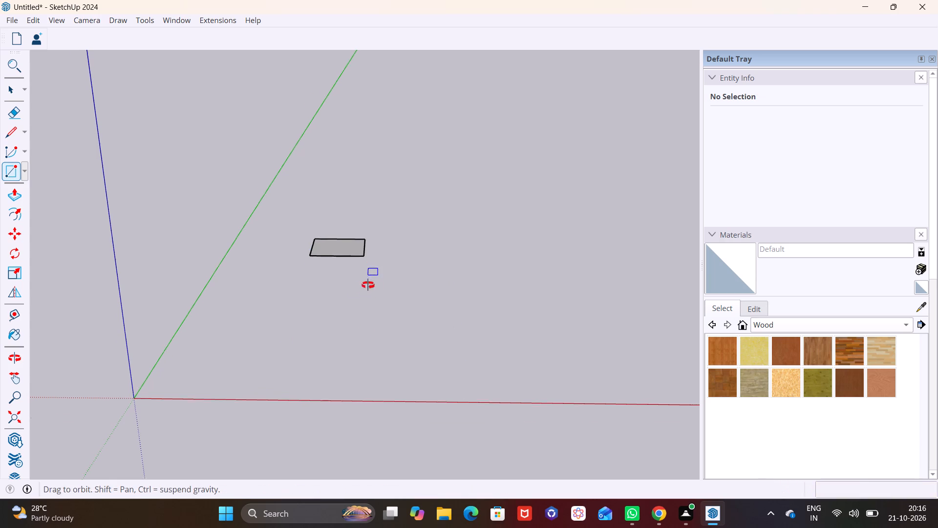
{"action": "middle_click_drag", "start_coordinate": [368, 285], "coordinate": [361, 359]}
{"action": "scroll", "coordinate": [354, 258], "scroll_direction": "up", "scroll_amount": 11}
{"action": "middle_click_drag", "start_coordinate": [343, 244], "coordinate": [350, 282]}
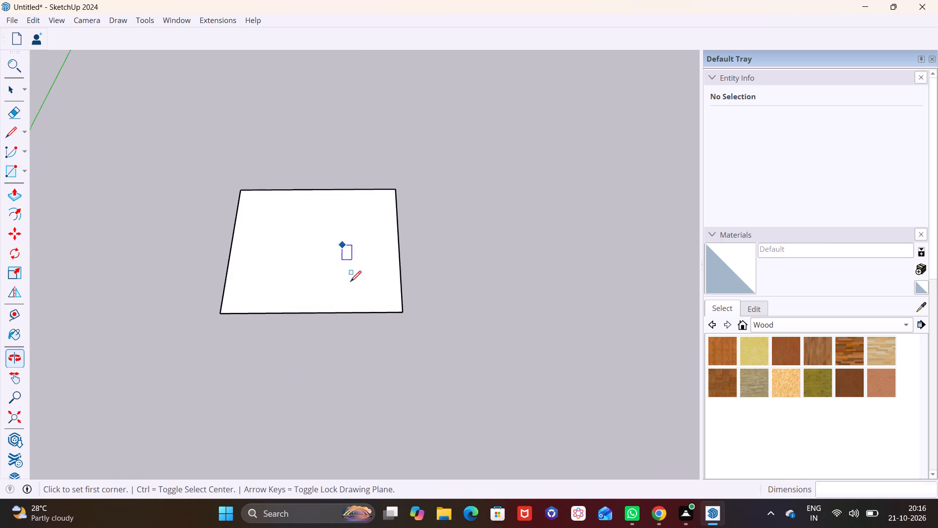
{"action": "middle_click_drag", "start_coordinate": [350, 282], "coordinate": [359, 295]}
{"action": "scroll", "coordinate": [330, 262], "scroll_direction": "up", "scroll_amount": 5}
{"action": "middle_click_drag", "start_coordinate": [329, 275], "coordinate": [308, 283]}
{"action": "scroll", "coordinate": [329, 275], "scroll_direction": "up", "scroll_amount": 1}
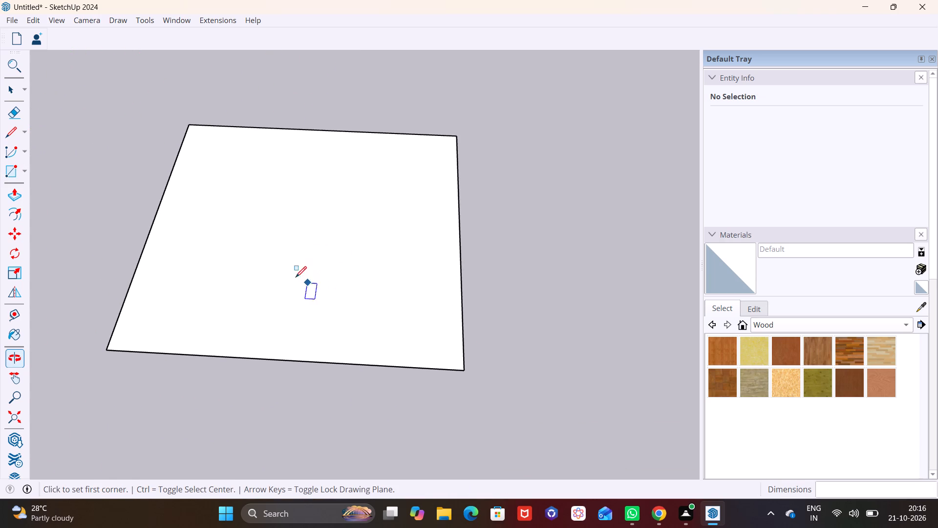
{"action": "left_click", "coordinate": [13, 132]}
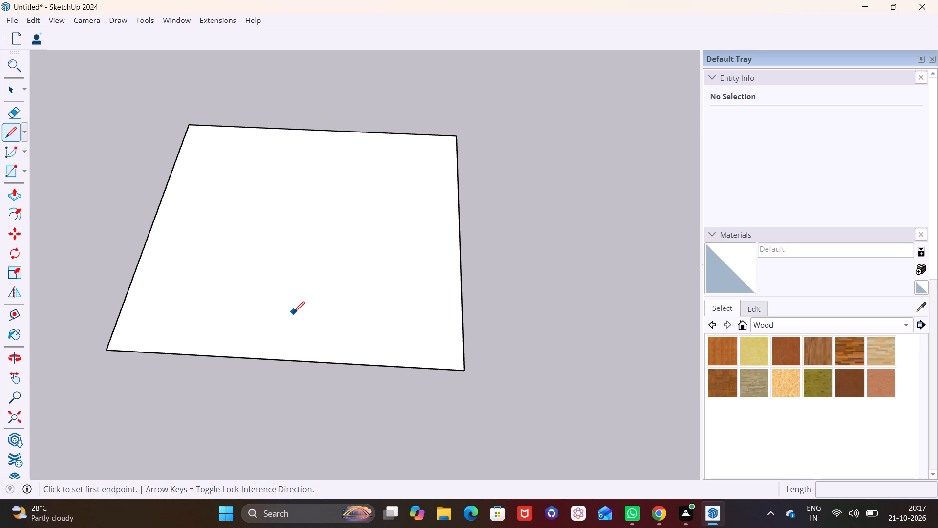
{"action": "left_click", "coordinate": [12, 274]}
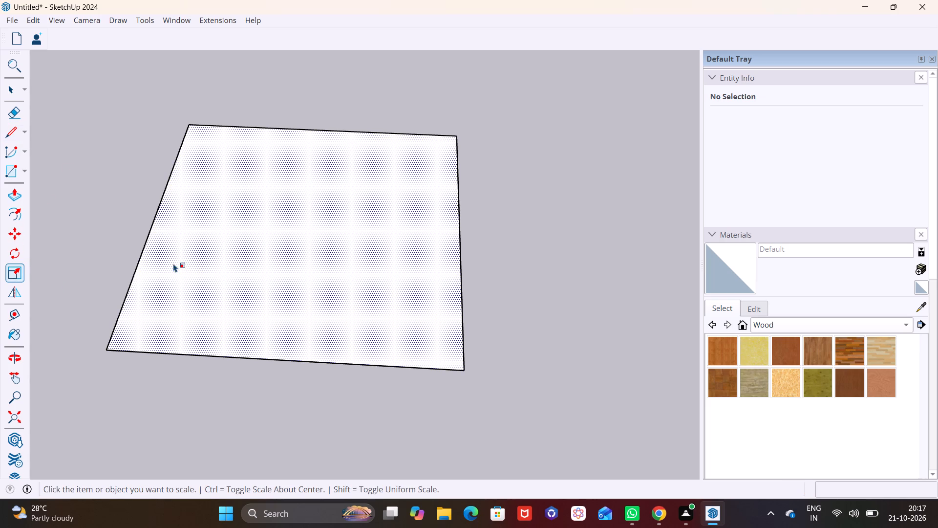
{"action": "left_click", "coordinate": [173, 264]}
{"action": "left_click", "coordinate": [10, 210]}
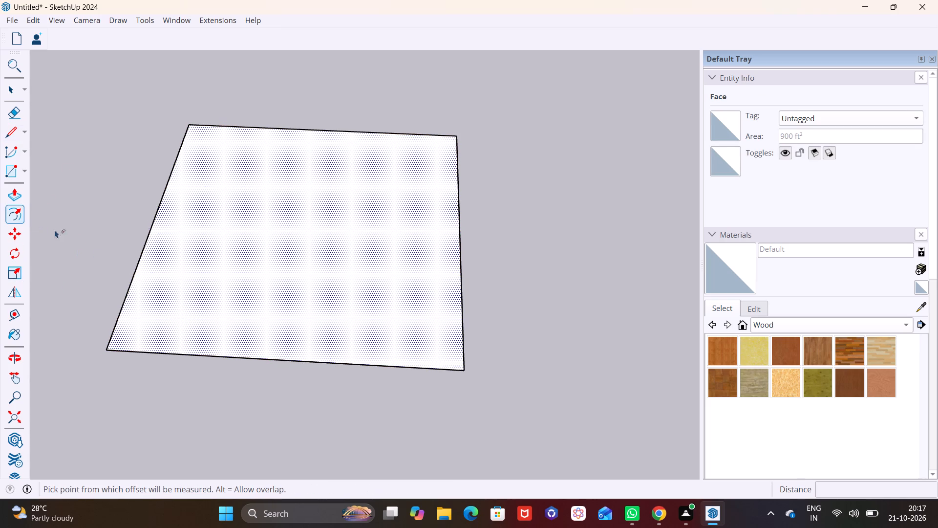
{"action": "left_click", "coordinate": [165, 265]}
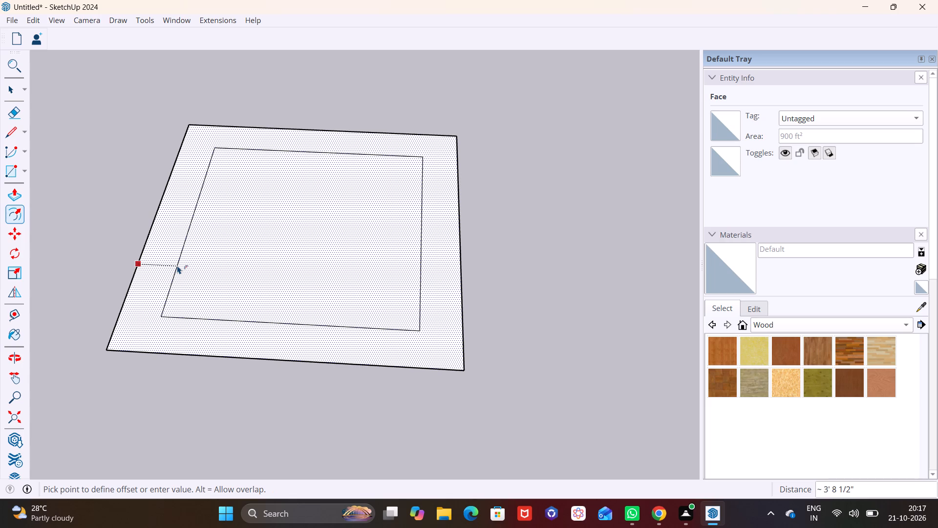
{"action": "type", "text": "9\""}
{"action": "key", "text": "Return"}
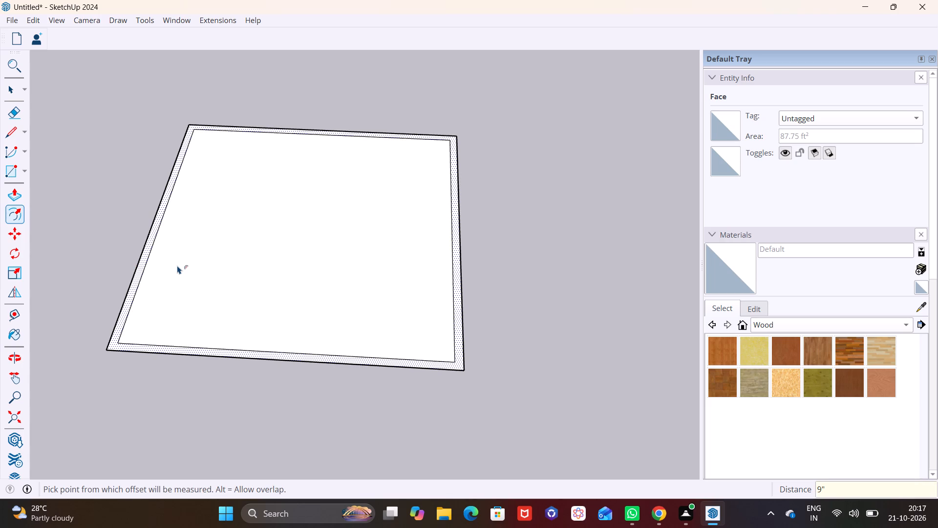
Push/Pull the narrow border face up 10' to raise the walls.
{"action": "left_click", "coordinate": [20, 193]}
{"action": "left_click", "coordinate": [149, 238]}
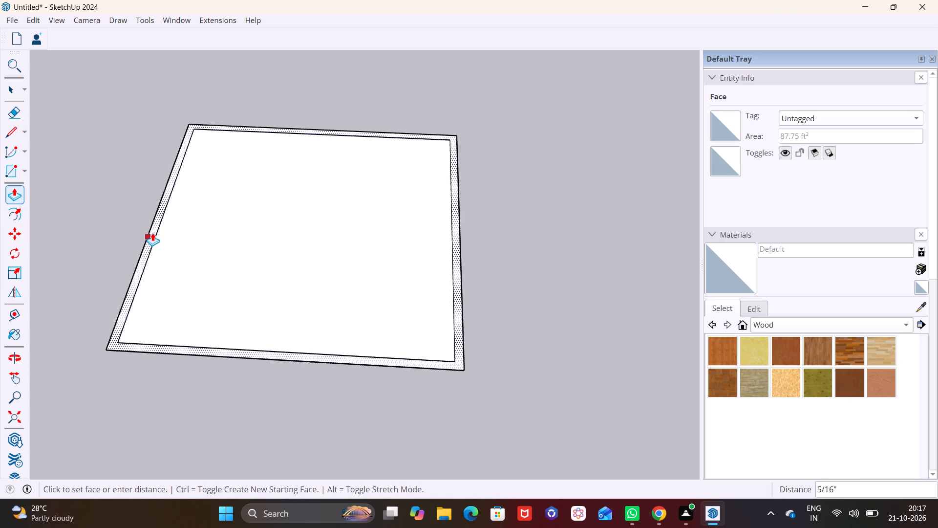
{"action": "type", "text": "10'"}
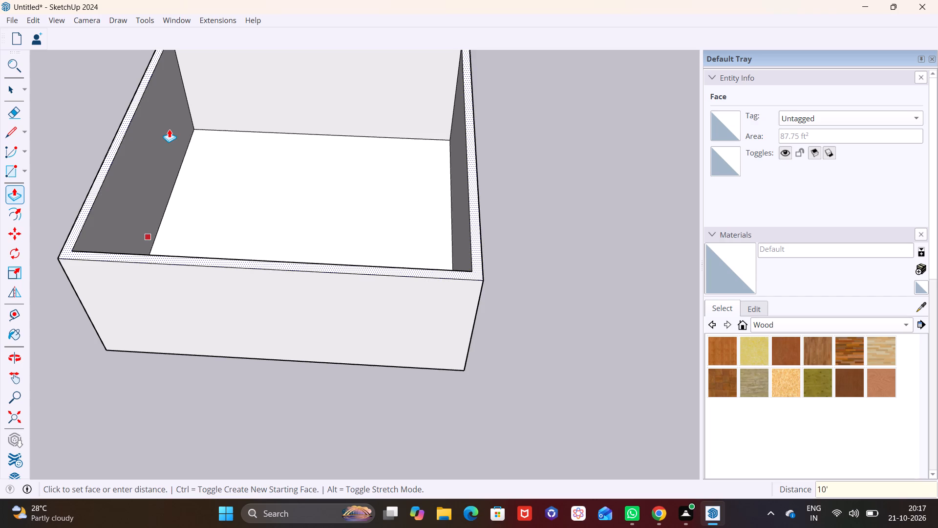
{"action": "key", "text": "Return"}
Draw a vertical 30' by 1' rotated rectangle hanging down from the bottom edge of the back wall.
{"action": "scroll", "coordinate": [267, 144], "scroll_direction": "down", "scroll_amount": 7}
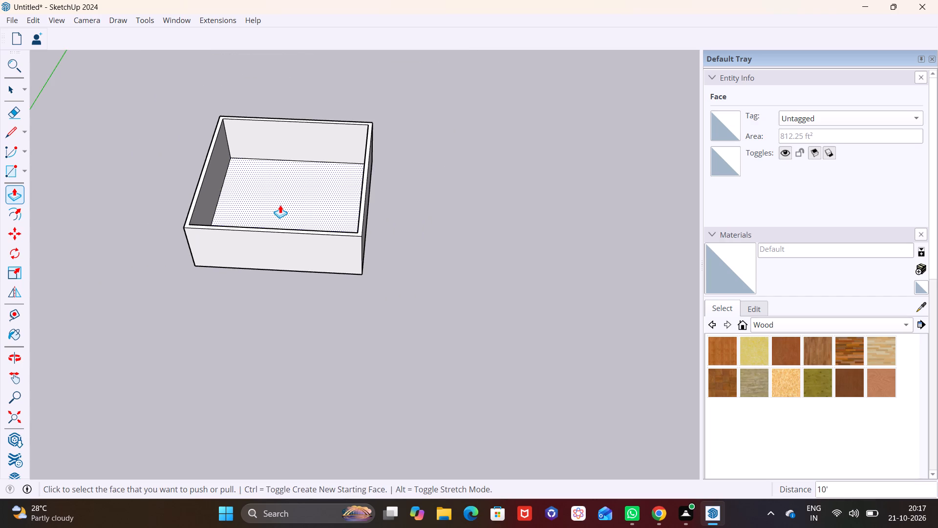
{"action": "middle_click_drag", "start_coordinate": [280, 205], "coordinate": [314, 313], "text": "shift"}
{"action": "middle_click_drag", "start_coordinate": [324, 322], "coordinate": [325, 336]}
{"action": "scroll", "coordinate": [325, 336], "scroll_direction": "down", "scroll_amount": 1}
{"action": "middle_click_drag", "start_coordinate": [325, 340], "coordinate": [323, 295]}
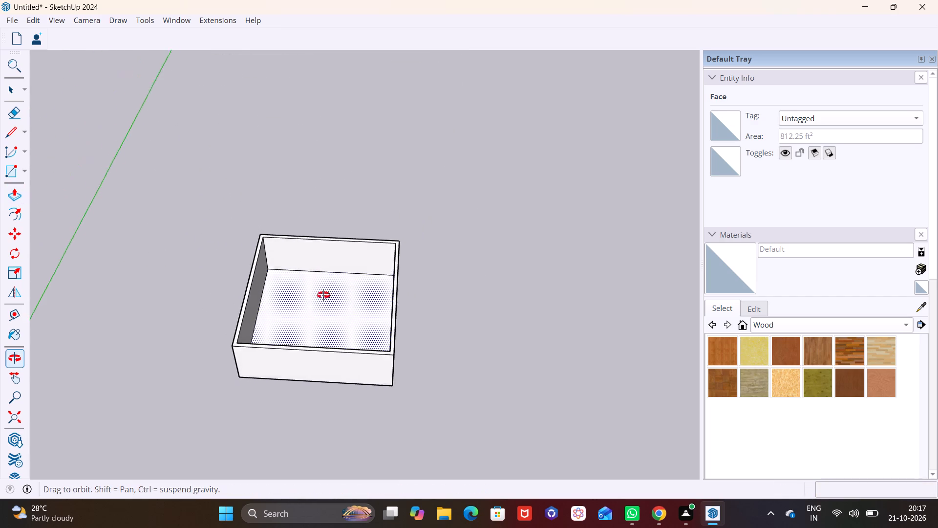
{"action": "middle_click_drag", "start_coordinate": [323, 295], "coordinate": [334, 198]}
{"action": "middle_click_drag", "start_coordinate": [263, 359], "coordinate": [290, 232]}
{"action": "scroll", "coordinate": [268, 360], "scroll_direction": "up", "scroll_amount": 1}
{"action": "middle_click_drag", "start_coordinate": [268, 358], "coordinate": [272, 235]}
{"action": "middle_click_drag", "start_coordinate": [298, 354], "coordinate": [290, 260]}
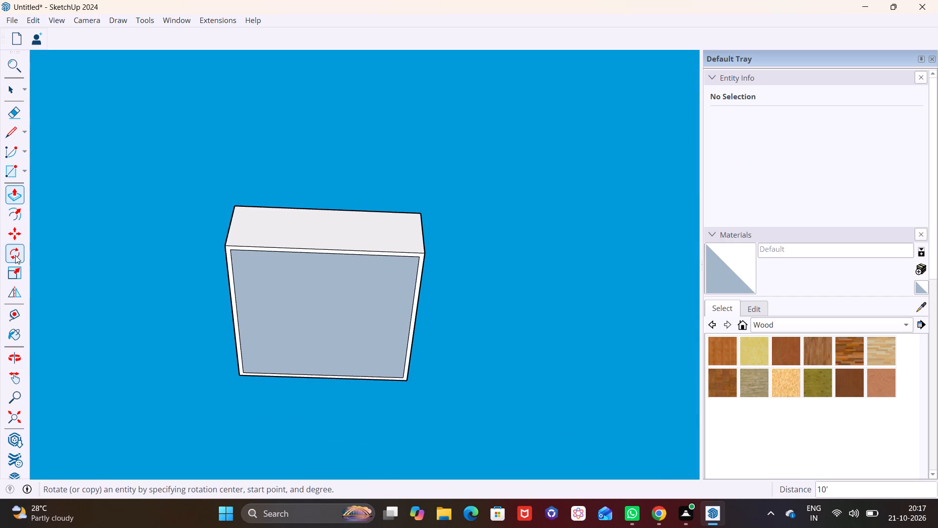
{"action": "left_click", "coordinate": [21, 171]}
{"action": "left_click", "coordinate": [28, 204]}
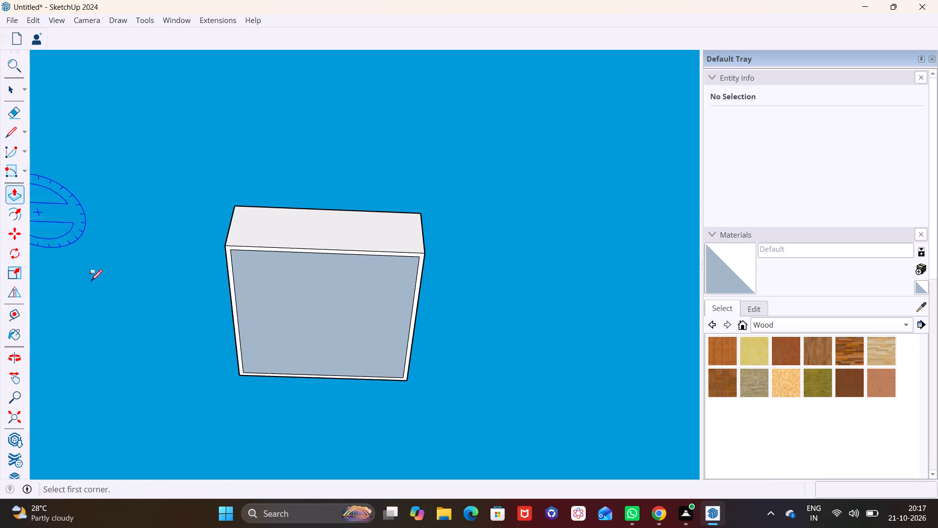
{"action": "scroll", "coordinate": [247, 401], "scroll_direction": "up", "scroll_amount": 5}
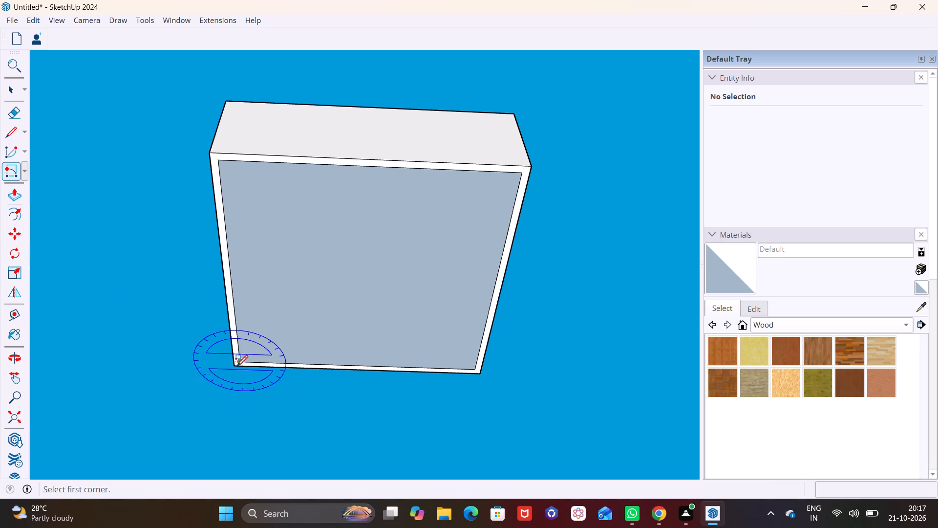
{"action": "left_click", "coordinate": [233, 367]}
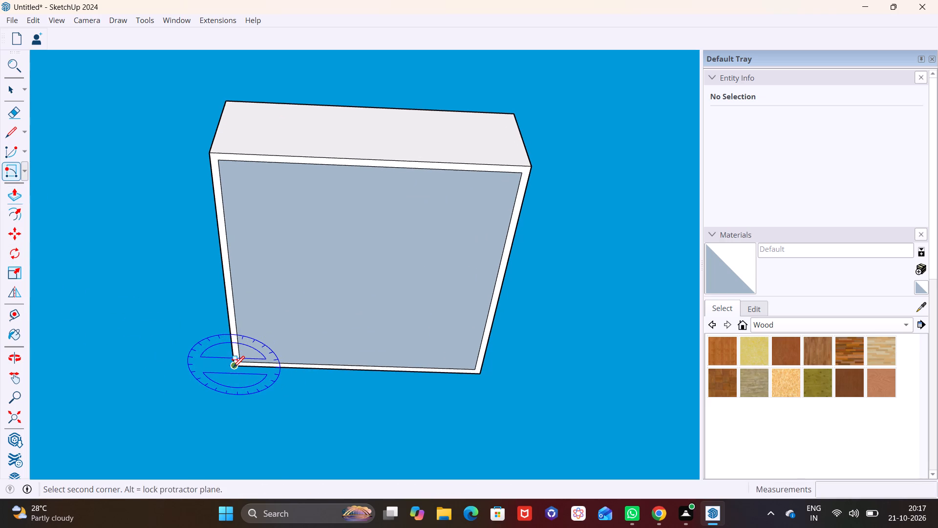
{"action": "left_click", "coordinate": [478, 374]}
{"action": "middle_click_drag", "start_coordinate": [475, 388], "coordinate": [519, 473]}
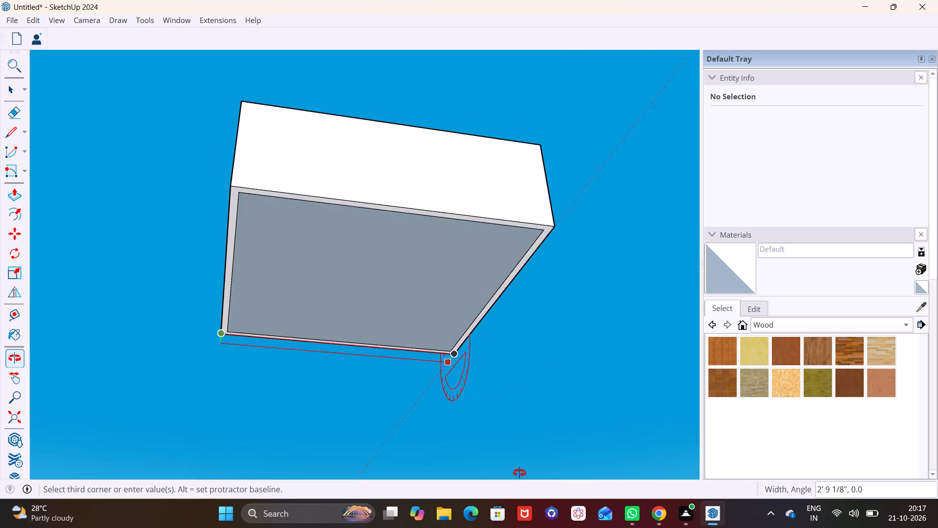
{"action": "middle_click_drag", "start_coordinate": [519, 473], "coordinate": [530, 504]}
{"action": "middle_click_drag", "start_coordinate": [392, 379], "coordinate": [450, 437]}
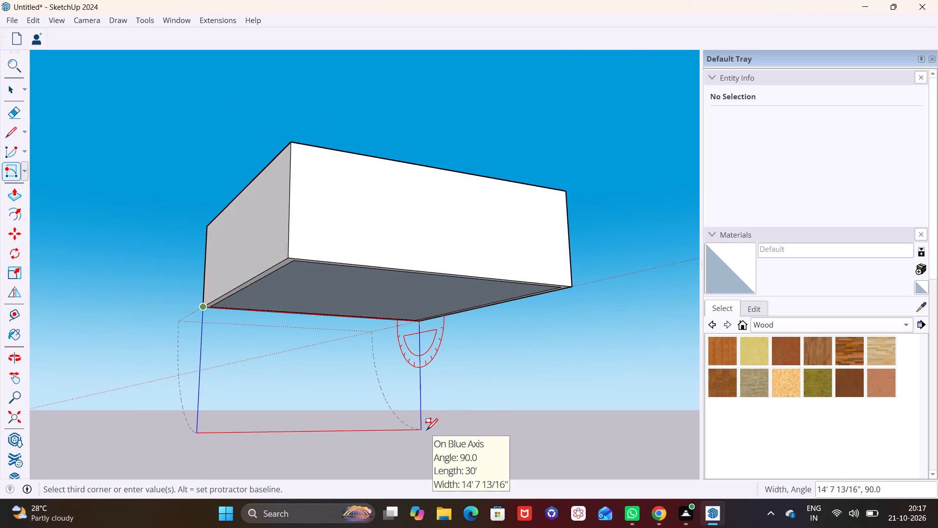
{"action": "scroll", "coordinate": [426, 430], "scroll_direction": "down", "scroll_amount": 3}
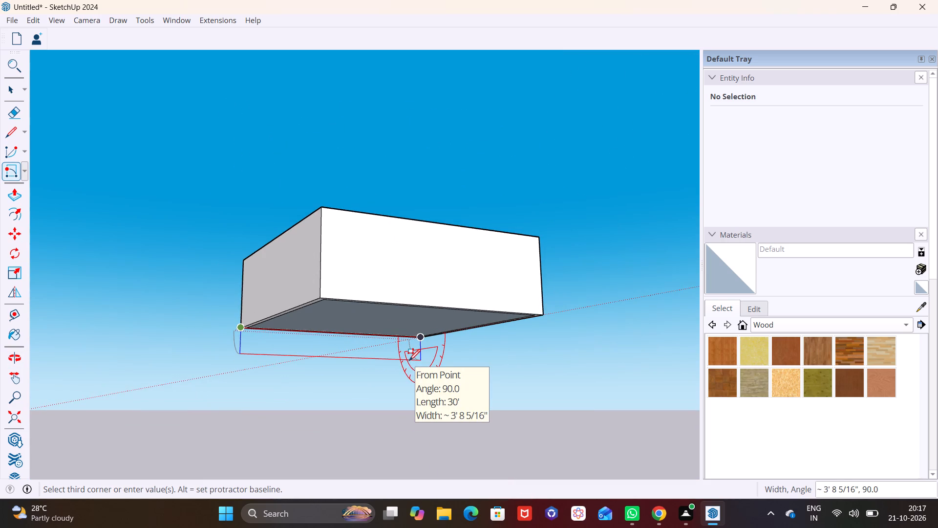
{"action": "type", "text": "1'"}
{"action": "key", "text": "Return"}
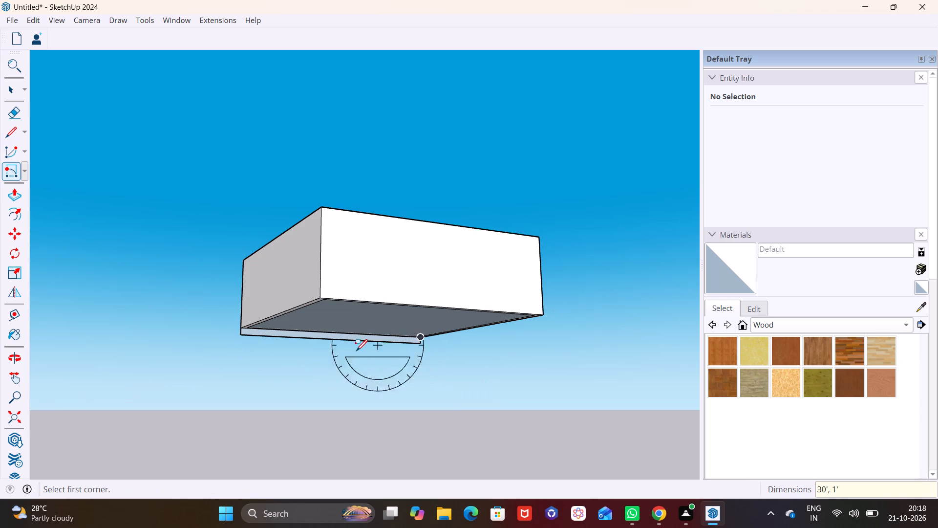
Make a group of the 1' high strip below the wall, including its face and edges.
{"action": "scroll", "coordinate": [354, 350], "scroll_direction": "up", "scroll_amount": 3}
{"action": "left_click", "coordinate": [10, 89]}
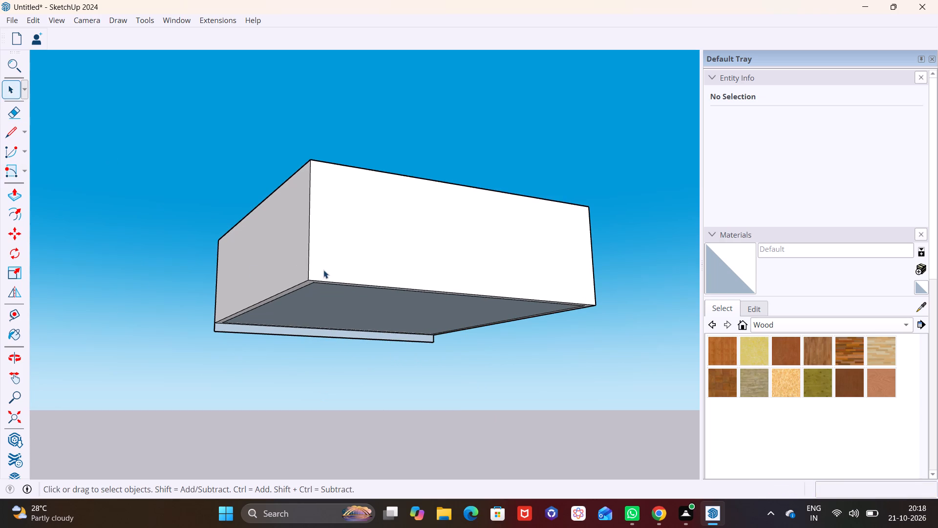
{"action": "scroll", "coordinate": [325, 269], "scroll_direction": "up", "scroll_amount": 5}
{"action": "triple_click", "coordinate": [296, 351]}
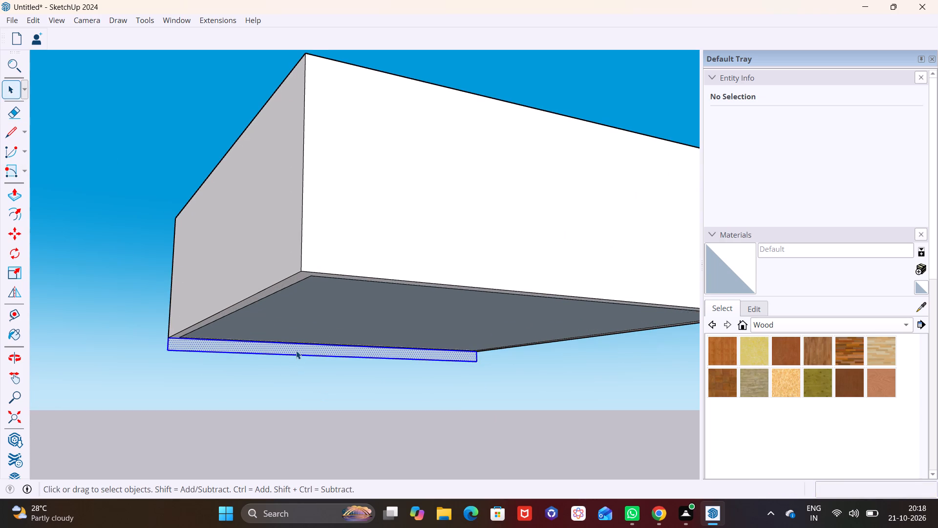
{"action": "left_click", "coordinate": [245, 365]}
{"action": "double_click", "coordinate": [259, 349]}
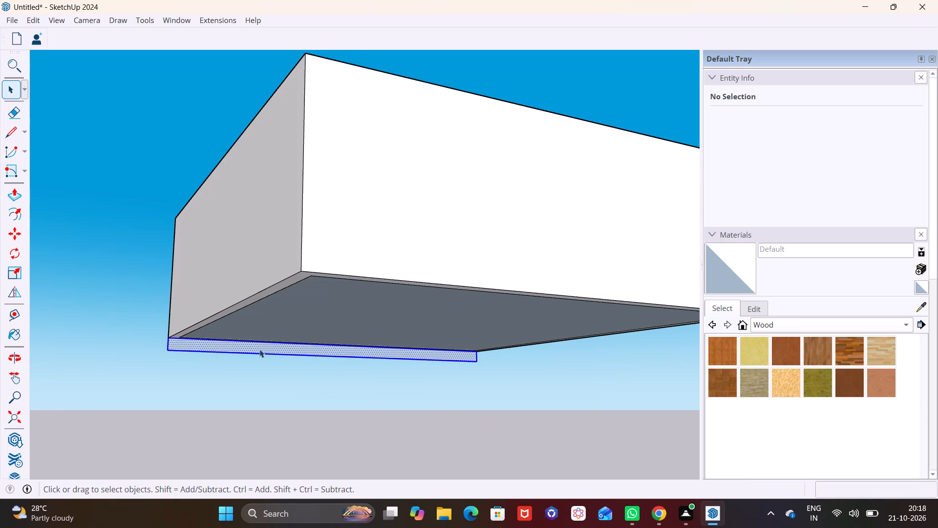
{"action": "right_click", "coordinate": [259, 349]}
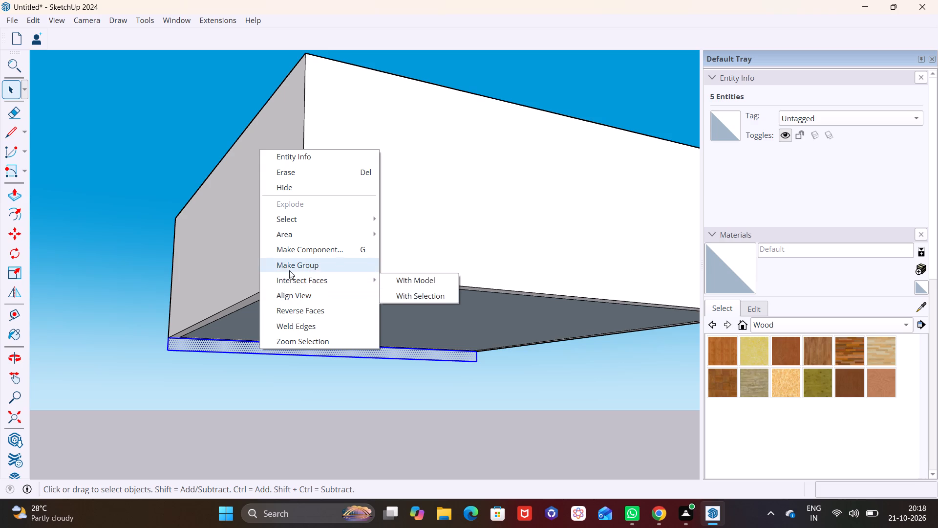
{"action": "left_click", "coordinate": [289, 270]}
Inside the strip's group, Push/Pull the face 30' under the whole room to form a base slab, and close the group.
{"action": "double_click", "coordinate": [244, 347]}
{"action": "left_click", "coordinate": [244, 347]}
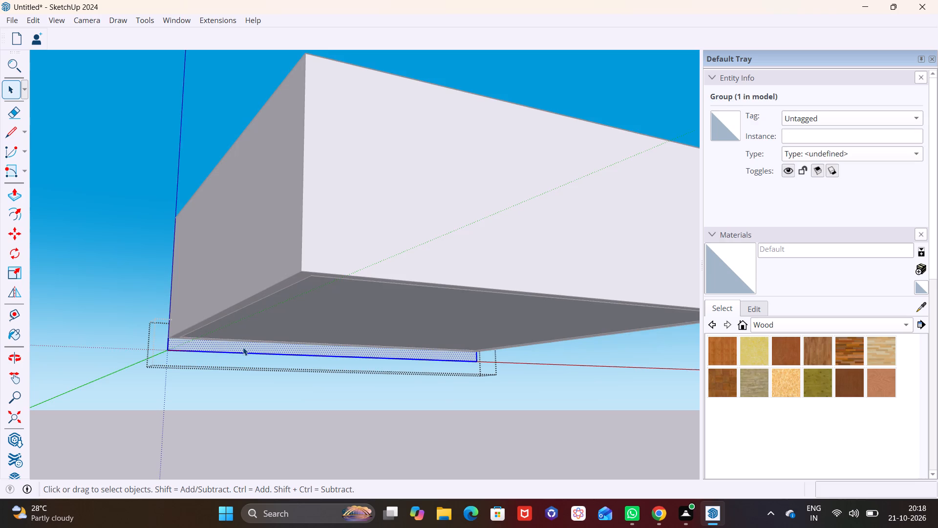
{"action": "left_click", "coordinate": [12, 197]}
{"action": "left_click", "coordinate": [209, 346]}
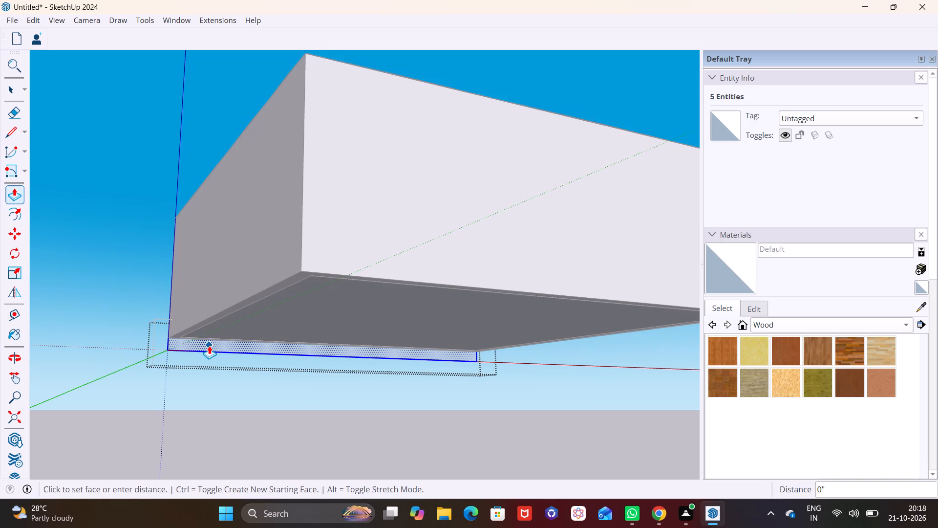
{"action": "left_click", "coordinate": [306, 253]}
{"action": "scroll", "coordinate": [386, 290], "scroll_direction": "down", "scroll_amount": 4}
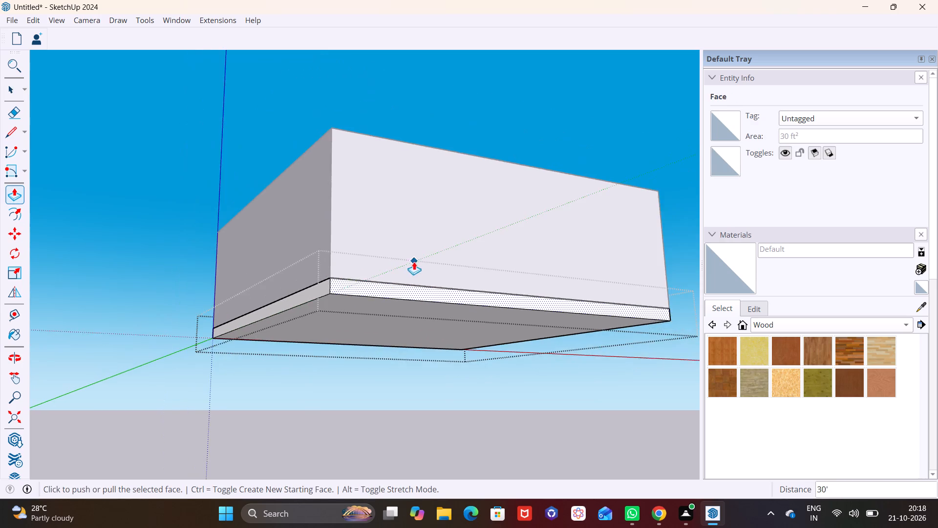
{"action": "middle_click_drag", "start_coordinate": [414, 261], "coordinate": [354, 378]}
{"action": "scroll", "coordinate": [398, 353], "scroll_direction": "down", "scroll_amount": 7}
{"action": "middle_click_drag", "start_coordinate": [425, 326], "coordinate": [381, 436]}
{"action": "scroll", "coordinate": [380, 330], "scroll_direction": "down", "scroll_amount": 4}
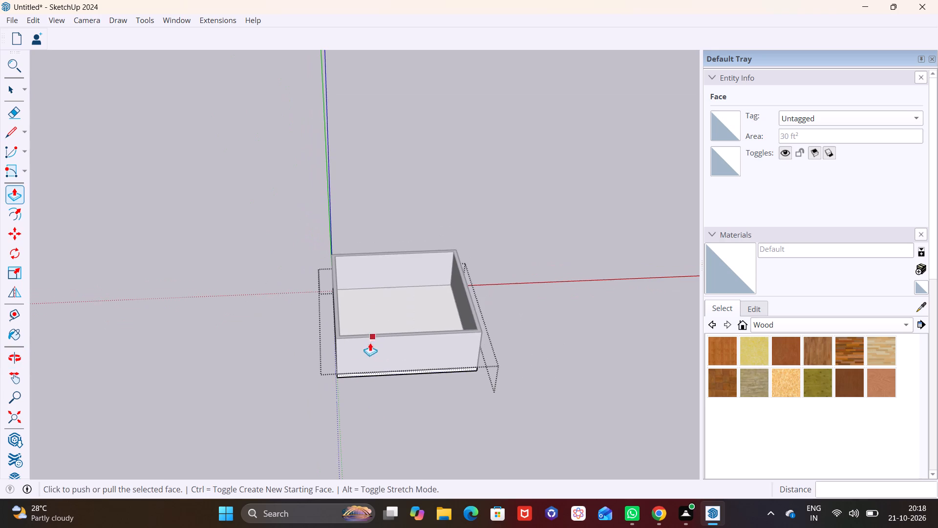
{"action": "left_click", "coordinate": [10, 96]}
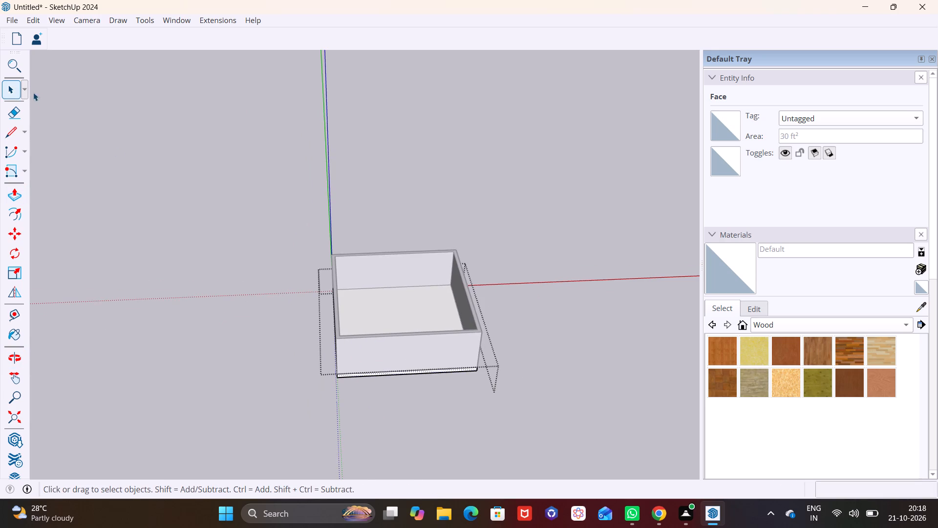
{"action": "left_click", "coordinate": [199, 185]}
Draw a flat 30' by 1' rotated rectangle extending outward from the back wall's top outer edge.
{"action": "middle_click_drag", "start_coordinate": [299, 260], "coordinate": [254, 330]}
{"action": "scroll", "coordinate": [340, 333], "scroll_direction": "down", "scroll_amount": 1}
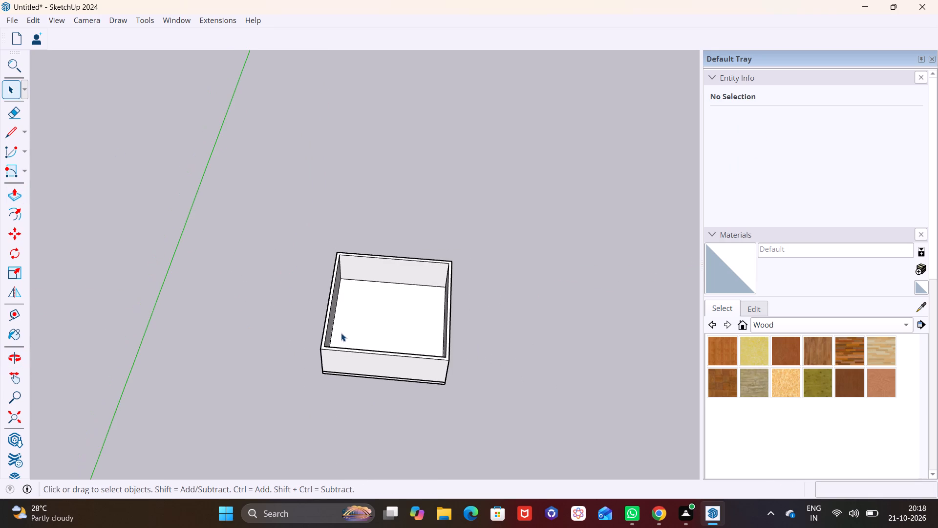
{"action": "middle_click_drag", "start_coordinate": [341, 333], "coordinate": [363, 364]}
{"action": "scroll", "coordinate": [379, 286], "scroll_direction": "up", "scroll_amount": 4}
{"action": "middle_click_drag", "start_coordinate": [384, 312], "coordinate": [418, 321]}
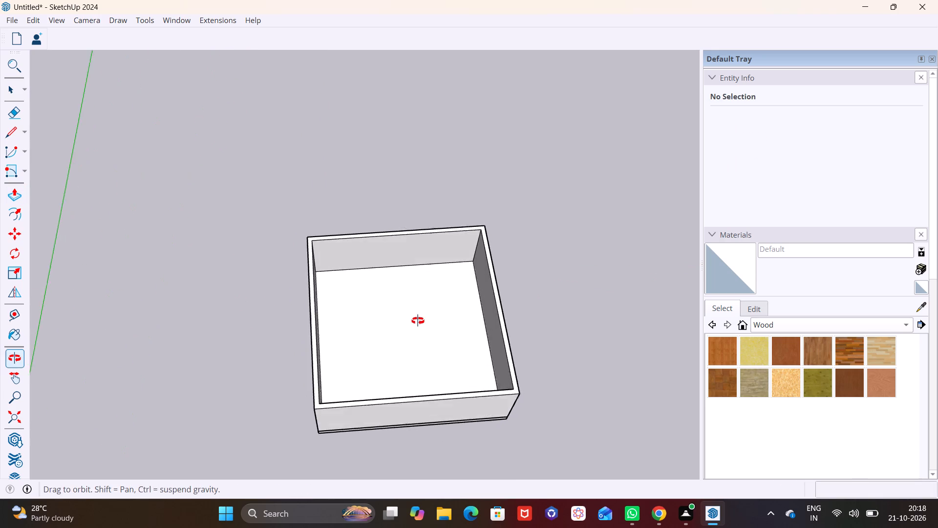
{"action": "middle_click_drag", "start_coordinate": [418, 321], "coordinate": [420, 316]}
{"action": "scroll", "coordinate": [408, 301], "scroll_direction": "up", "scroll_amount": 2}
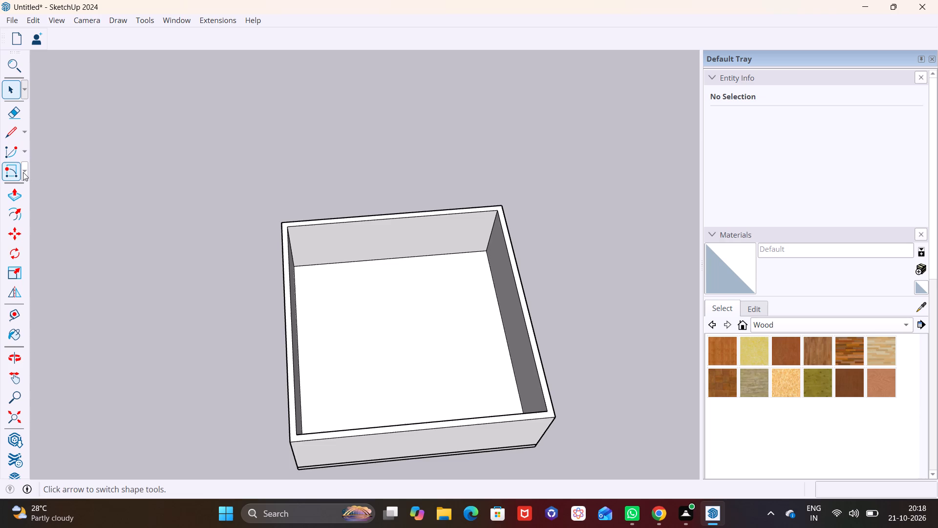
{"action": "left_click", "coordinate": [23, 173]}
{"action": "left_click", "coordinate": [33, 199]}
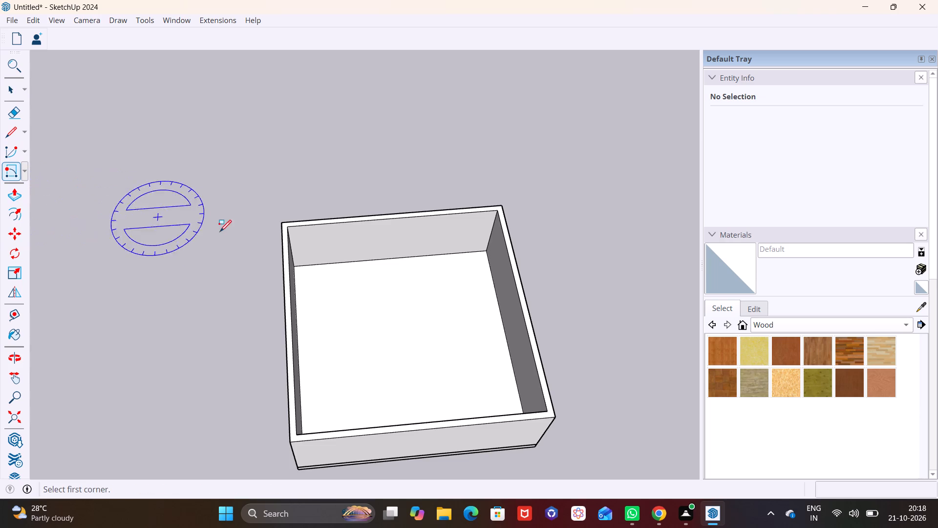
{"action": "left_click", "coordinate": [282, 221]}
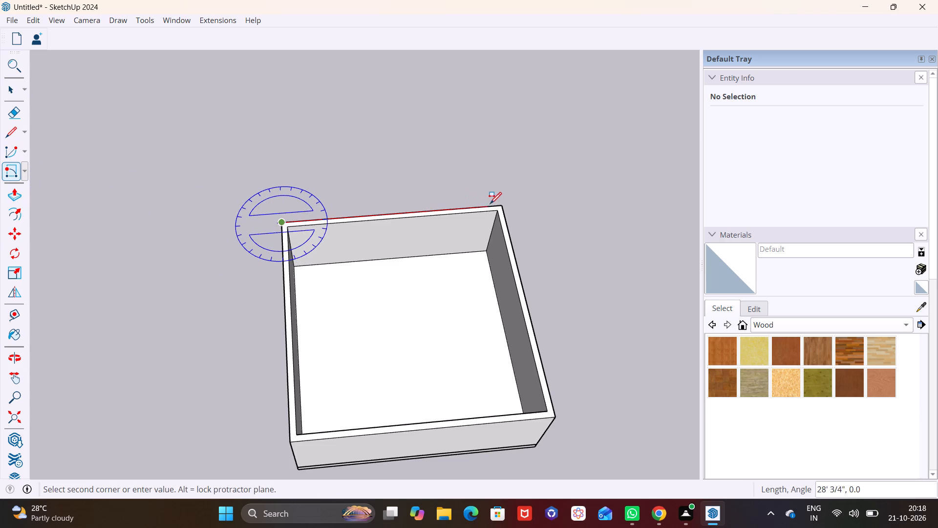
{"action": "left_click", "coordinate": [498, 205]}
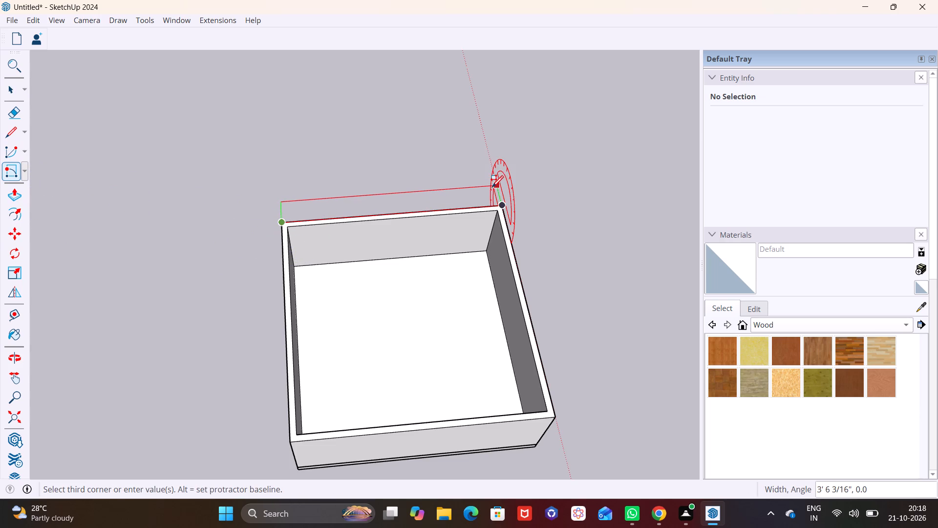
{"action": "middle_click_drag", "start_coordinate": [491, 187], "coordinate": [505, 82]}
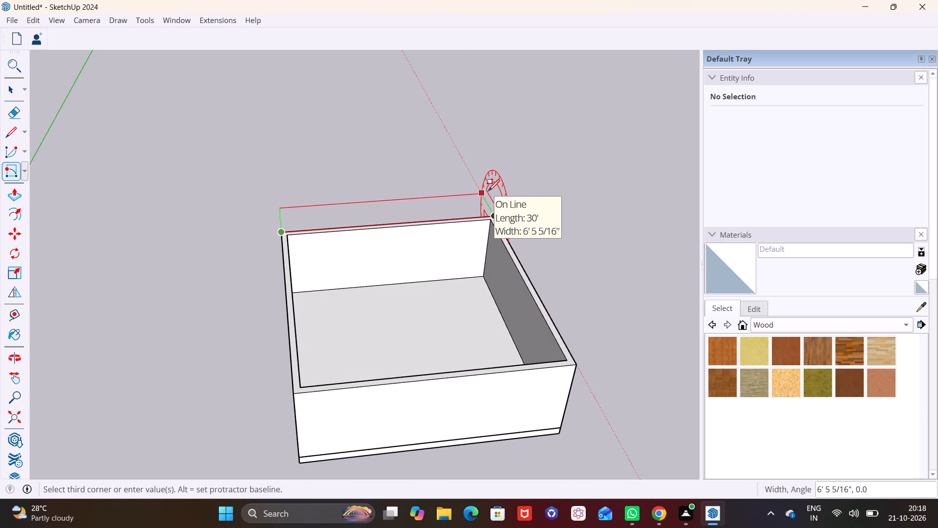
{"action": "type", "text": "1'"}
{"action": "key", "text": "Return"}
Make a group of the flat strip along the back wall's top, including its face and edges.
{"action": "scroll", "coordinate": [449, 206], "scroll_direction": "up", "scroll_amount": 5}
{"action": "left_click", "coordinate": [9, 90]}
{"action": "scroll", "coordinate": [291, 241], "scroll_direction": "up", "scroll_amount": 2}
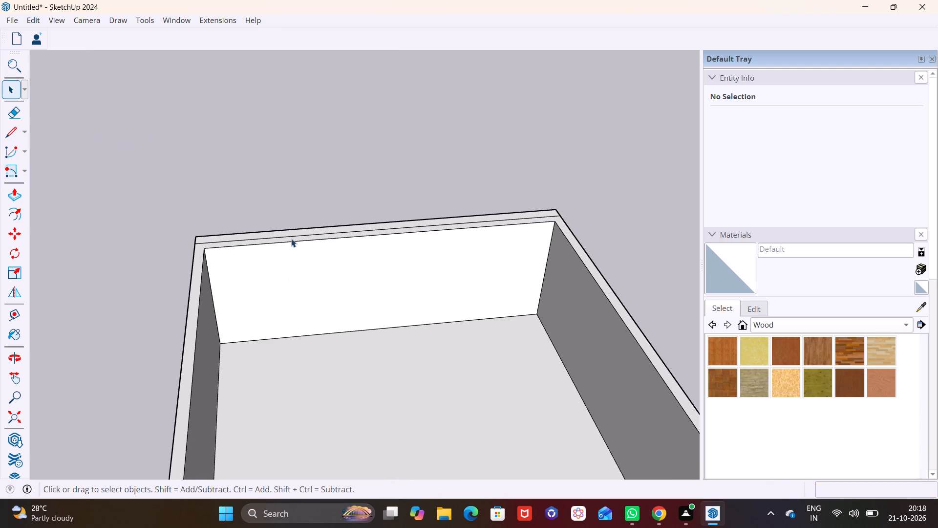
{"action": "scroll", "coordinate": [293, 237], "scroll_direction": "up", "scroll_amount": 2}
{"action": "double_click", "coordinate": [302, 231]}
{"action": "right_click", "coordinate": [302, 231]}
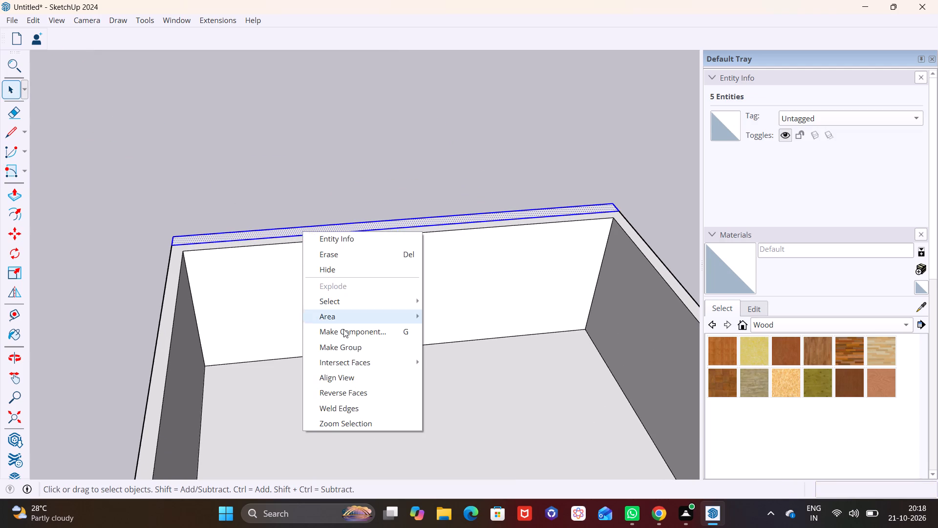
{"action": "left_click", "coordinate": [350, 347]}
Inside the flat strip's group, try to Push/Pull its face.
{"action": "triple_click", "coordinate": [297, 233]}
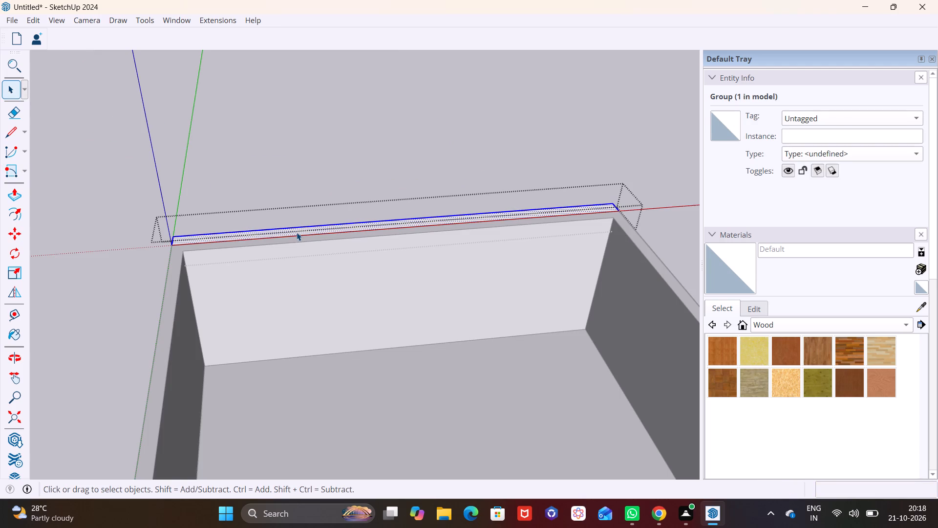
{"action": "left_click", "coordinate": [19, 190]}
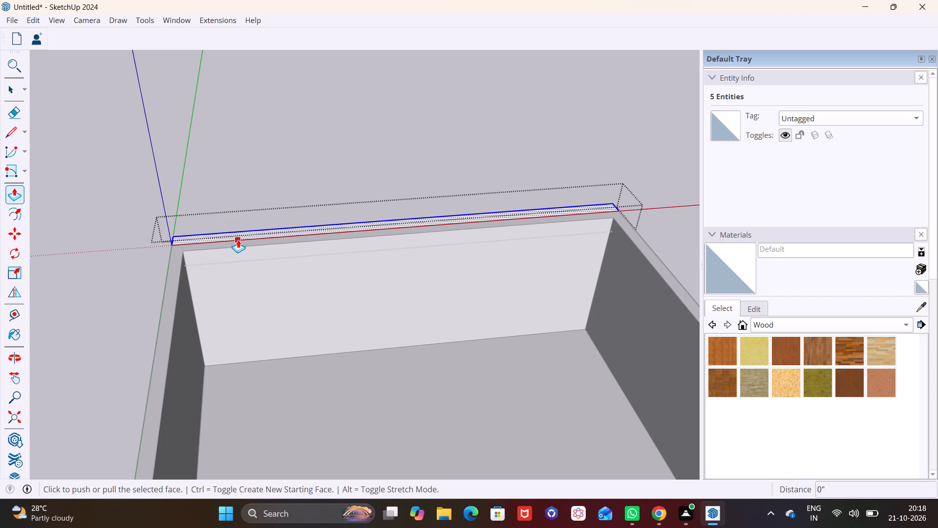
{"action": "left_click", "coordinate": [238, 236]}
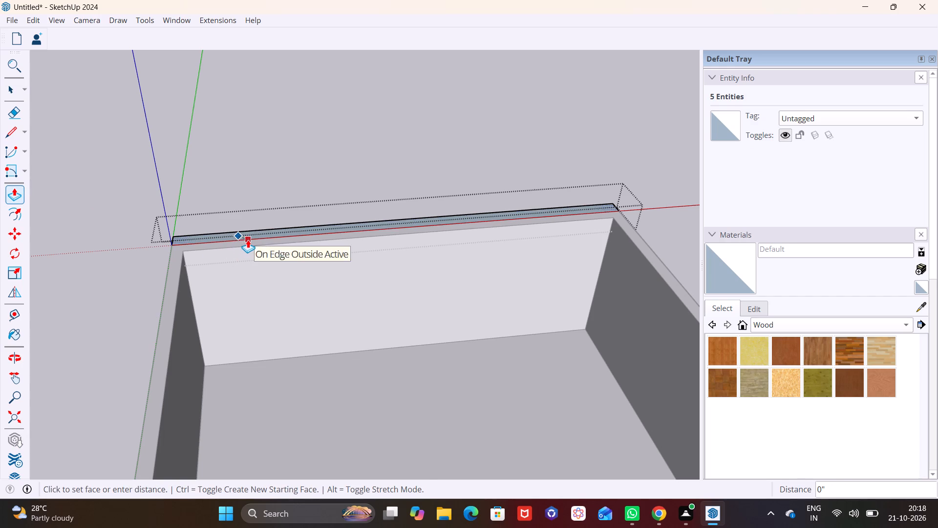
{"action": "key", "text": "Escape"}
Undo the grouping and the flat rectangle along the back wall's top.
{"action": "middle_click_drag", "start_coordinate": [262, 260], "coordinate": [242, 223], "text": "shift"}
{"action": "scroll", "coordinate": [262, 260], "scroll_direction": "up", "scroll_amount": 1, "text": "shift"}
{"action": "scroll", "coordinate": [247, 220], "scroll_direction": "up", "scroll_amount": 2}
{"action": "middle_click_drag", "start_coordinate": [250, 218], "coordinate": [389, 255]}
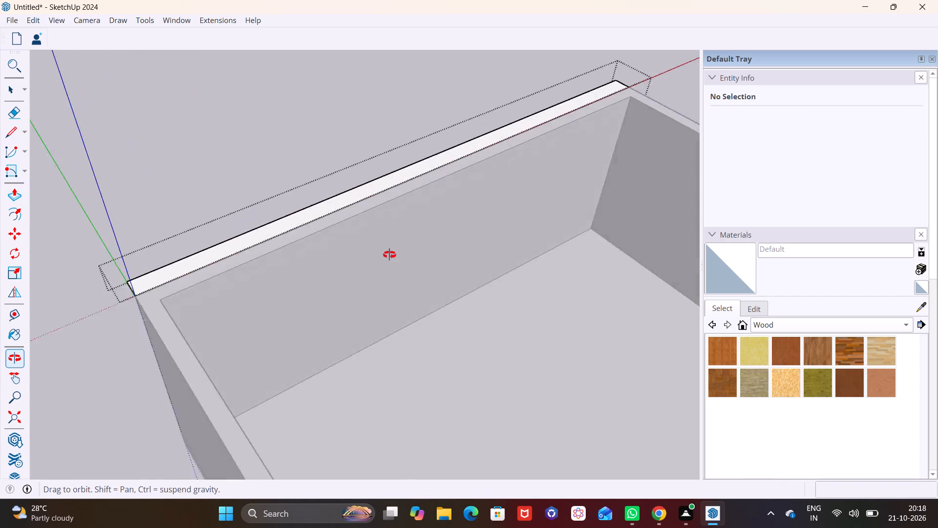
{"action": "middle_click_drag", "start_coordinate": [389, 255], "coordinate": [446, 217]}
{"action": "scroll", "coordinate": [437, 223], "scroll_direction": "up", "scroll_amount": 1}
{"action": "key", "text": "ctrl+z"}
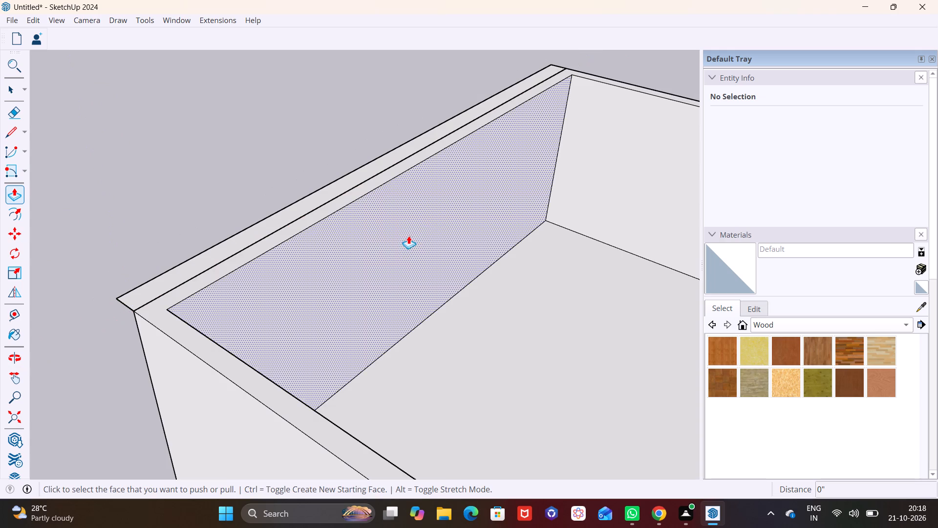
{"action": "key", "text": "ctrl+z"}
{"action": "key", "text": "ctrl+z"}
Draw a vertical 30' by 1' rotated rectangle standing on the back wall's top outer edge.
{"action": "middle_click_drag", "start_coordinate": [406, 243], "coordinate": [362, 244]}
{"action": "scroll", "coordinate": [352, 236], "scroll_direction": "down", "scroll_amount": 3}
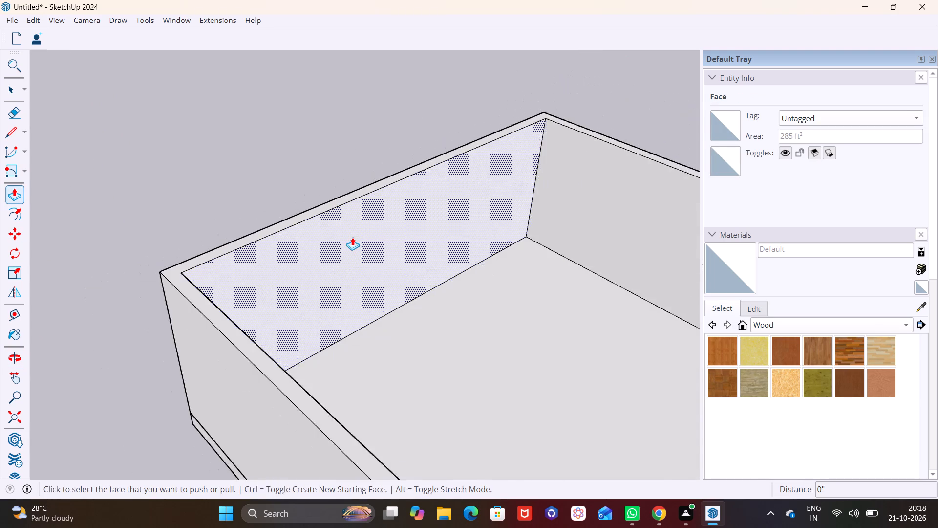
{"action": "scroll", "coordinate": [352, 237], "scroll_direction": "down", "scroll_amount": 3}
{"action": "middle_click_drag", "start_coordinate": [352, 237], "coordinate": [269, 263], "text": "shift"}
{"action": "left_click", "coordinate": [26, 171]}
{"action": "left_click", "coordinate": [36, 201]}
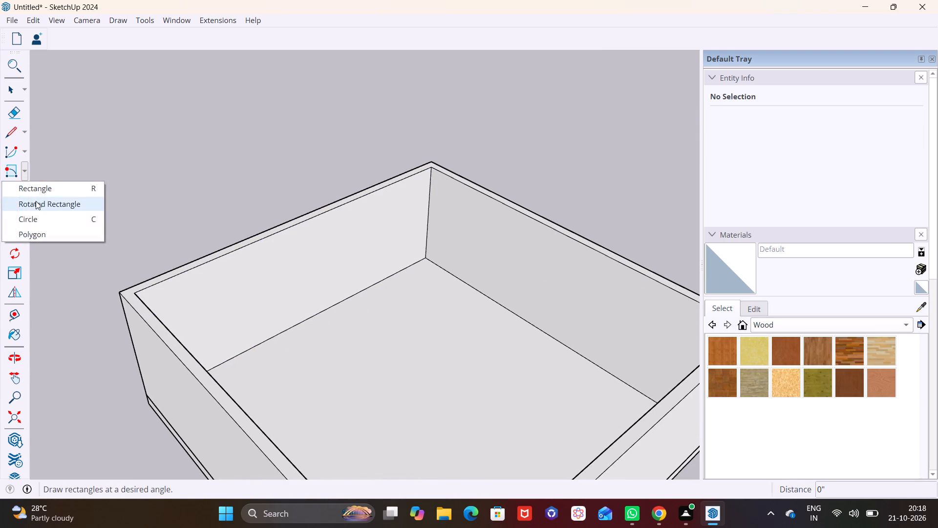
{"action": "left_click", "coordinate": [123, 294]}
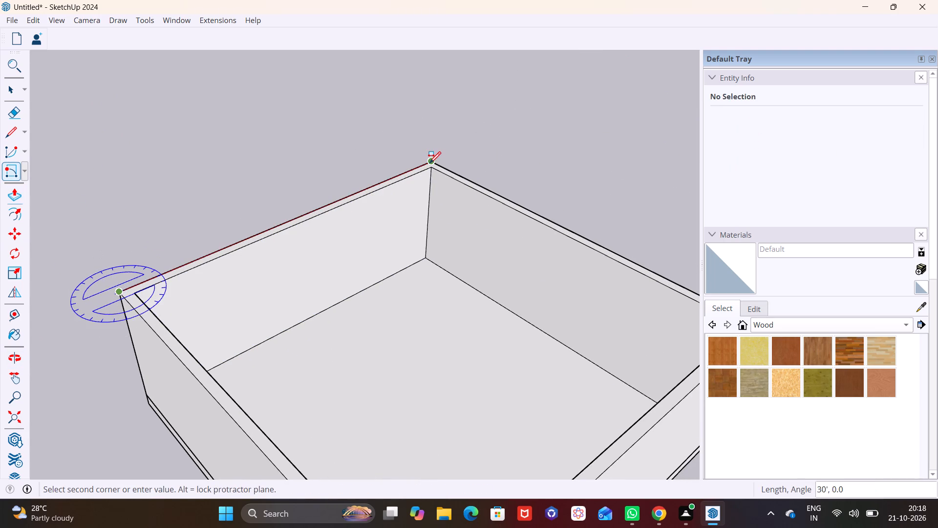
{"action": "left_click", "coordinate": [429, 161]}
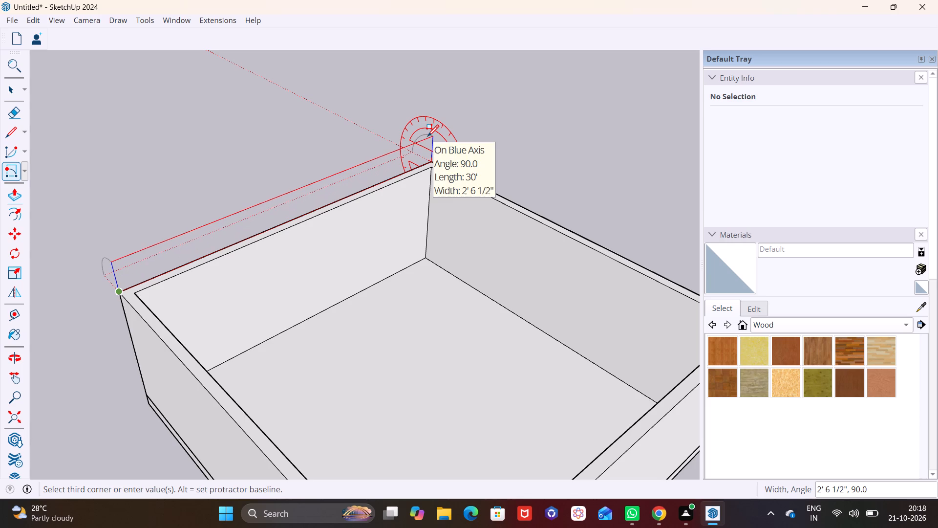
{"action": "type", "text": "1'"}
{"action": "key", "text": "Return"}
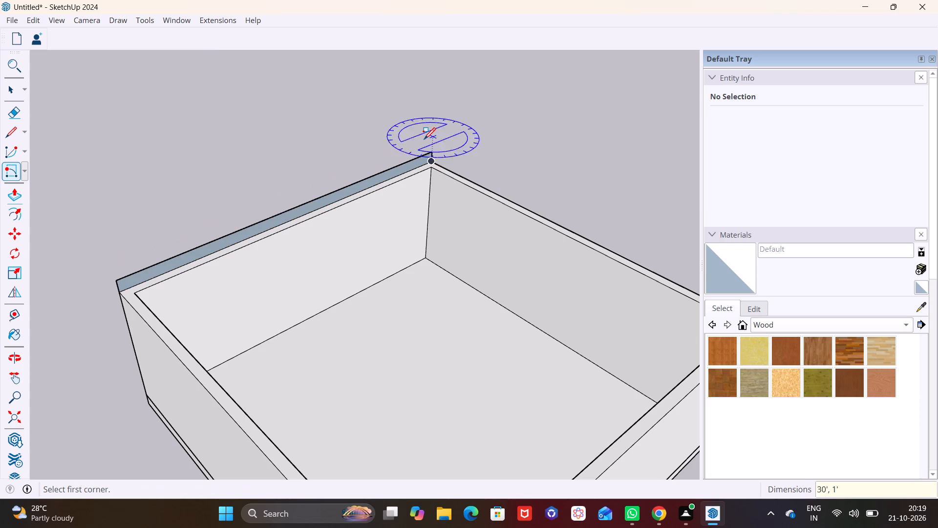
Make a group of the 1' high strip above the back wall, including its face and edges.
{"action": "key", "text": "space"}
{"action": "double_click", "coordinate": [345, 191]}
{"action": "right_click", "coordinate": [345, 191]}
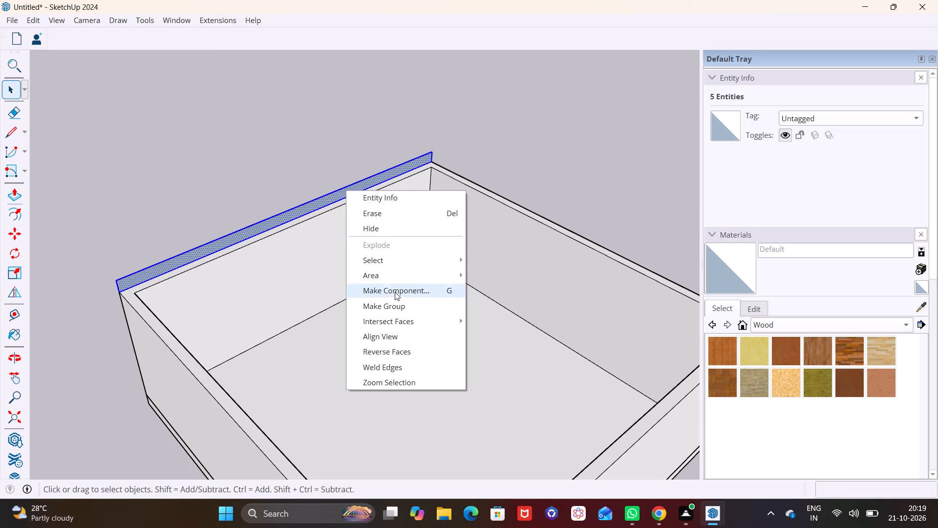
{"action": "left_click", "coordinate": [397, 308]}
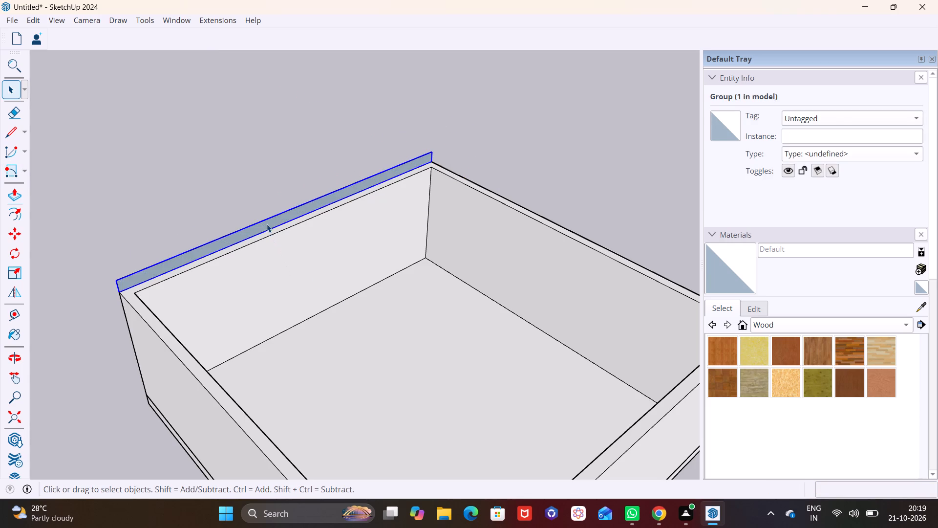
Inside the upper strip's group, Push/Pull the face across the whole room to the opposite wall to form a roof slab, and close the group.
{"action": "triple_click", "coordinate": [267, 223]}
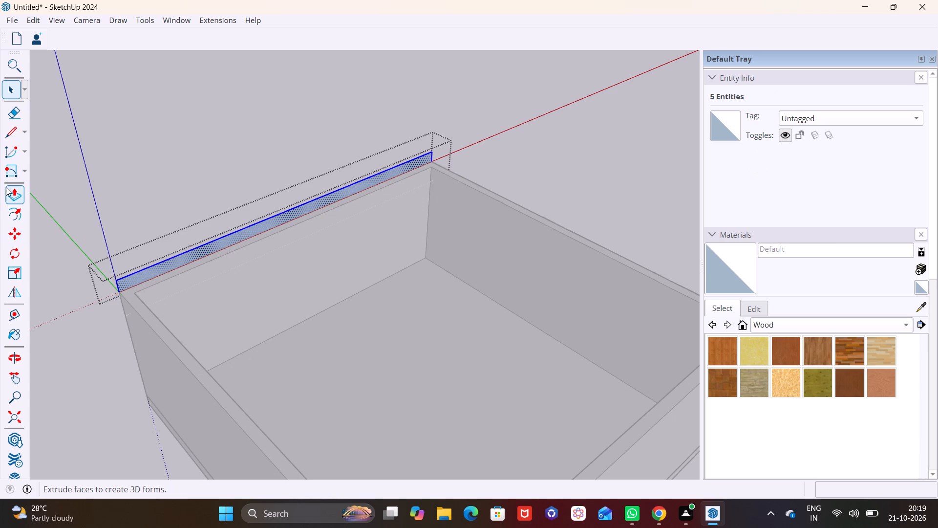
{"action": "left_click", "coordinate": [9, 188]}
{"action": "left_click", "coordinate": [186, 256]}
{"action": "scroll", "coordinate": [249, 296], "scroll_direction": "down", "scroll_amount": 4}
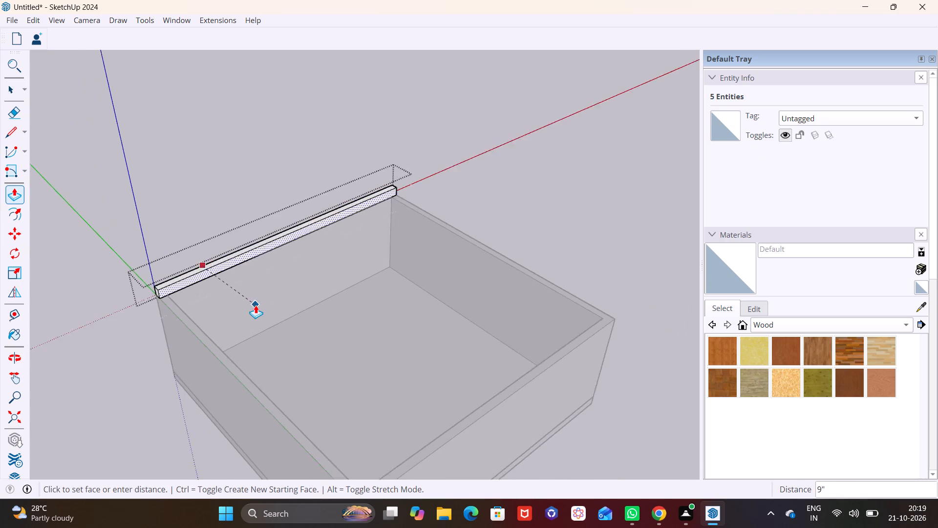
{"action": "scroll", "coordinate": [256, 305], "scroll_direction": "down", "scroll_amount": 2}
{"action": "middle_click_drag", "start_coordinate": [294, 343], "coordinate": [274, 259], "text": "shift"}
{"action": "left_click", "coordinate": [302, 352]}
{"action": "middle_click_drag", "start_coordinate": [361, 349], "coordinate": [268, 289]}
{"action": "key", "text": "space"}
{"action": "left_click", "coordinate": [569, 299]}
Draw a straight line across the roof slab's top from back edge to front edge, about 10' from its left side.
{"action": "middle_click_drag", "start_coordinate": [504, 293], "coordinate": [382, 337]}
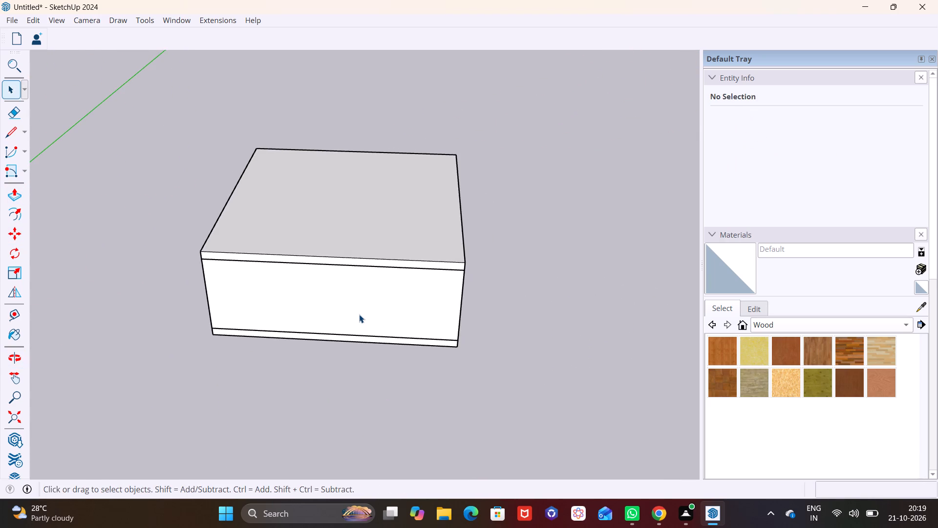
{"action": "middle_click_drag", "start_coordinate": [359, 313], "coordinate": [362, 377], "text": "shift"}
{"action": "scroll", "coordinate": [382, 343], "scroll_direction": "down", "scroll_amount": 2}
{"action": "middle_click_drag", "start_coordinate": [372, 359], "coordinate": [398, 371]}
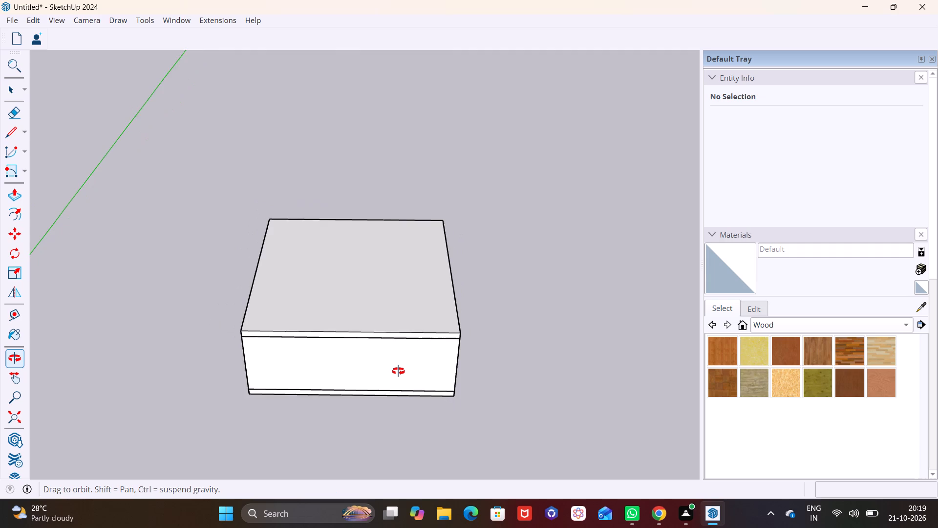
{"action": "middle_click_drag", "start_coordinate": [398, 371], "coordinate": [401, 369]}
{"action": "middle_click_drag", "start_coordinate": [332, 308], "coordinate": [336, 351], "text": "shift"}
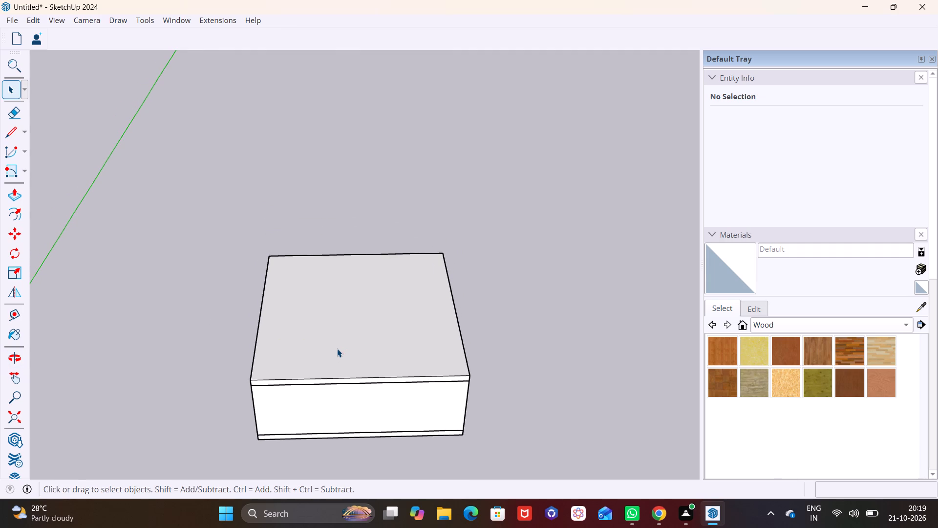
{"action": "left_click", "coordinate": [16, 134]}
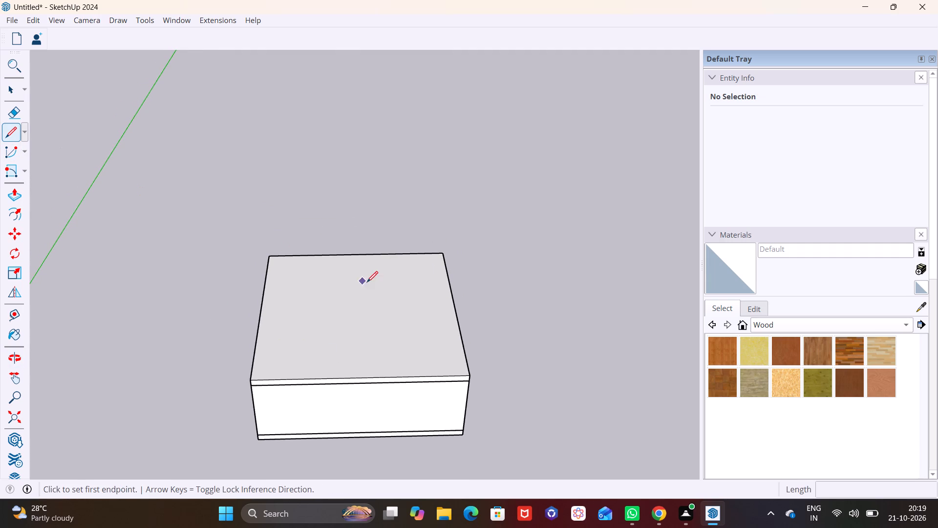
{"action": "left_click", "coordinate": [330, 254]}
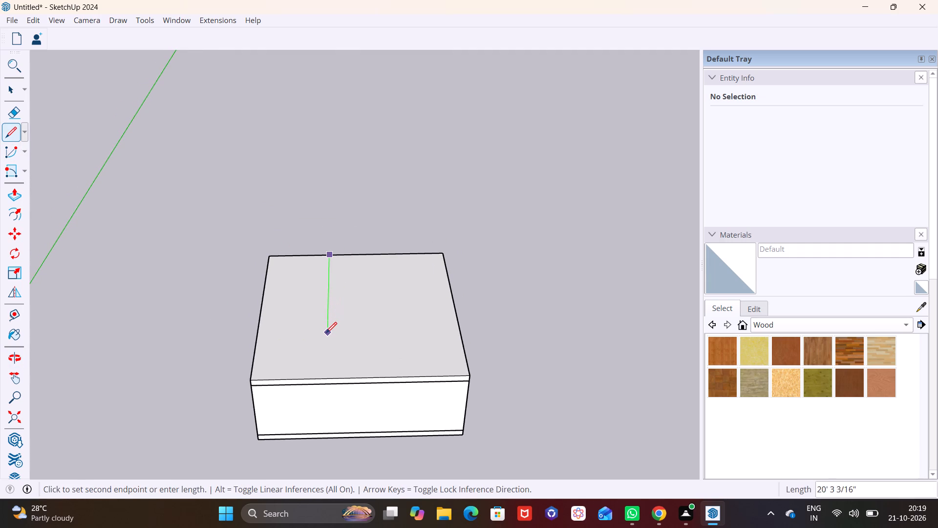
{"action": "left_click", "coordinate": [327, 376]}
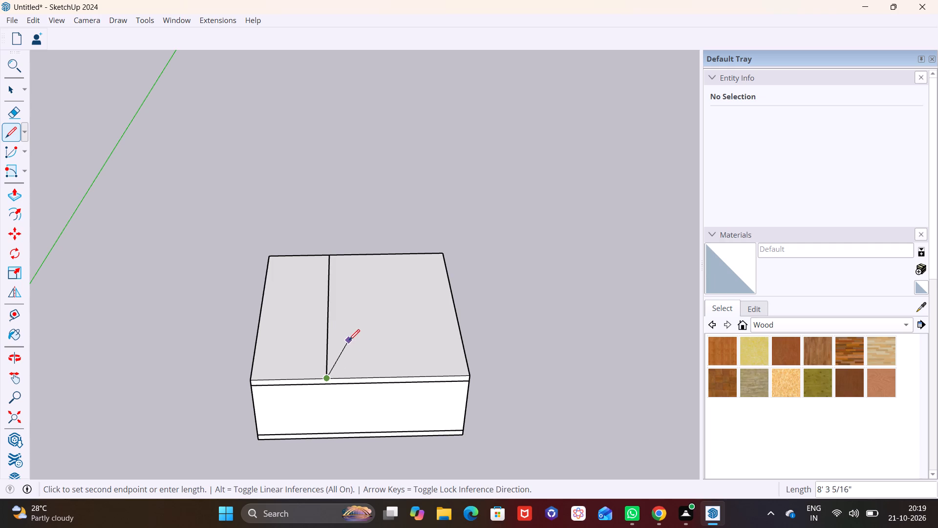
{"action": "key", "text": "space"}
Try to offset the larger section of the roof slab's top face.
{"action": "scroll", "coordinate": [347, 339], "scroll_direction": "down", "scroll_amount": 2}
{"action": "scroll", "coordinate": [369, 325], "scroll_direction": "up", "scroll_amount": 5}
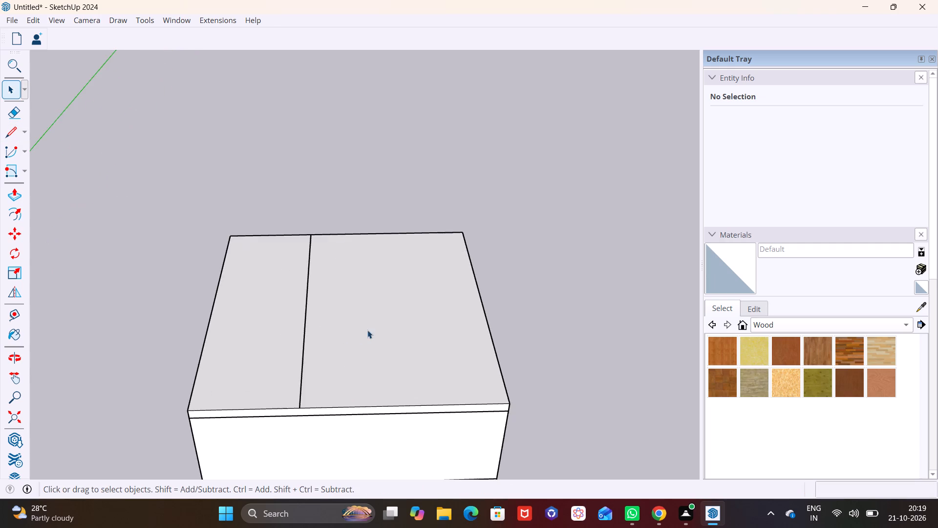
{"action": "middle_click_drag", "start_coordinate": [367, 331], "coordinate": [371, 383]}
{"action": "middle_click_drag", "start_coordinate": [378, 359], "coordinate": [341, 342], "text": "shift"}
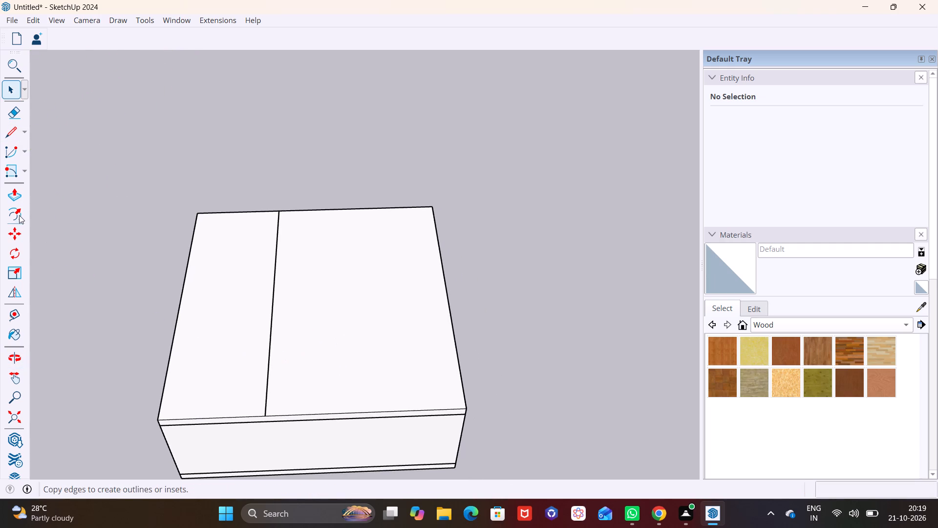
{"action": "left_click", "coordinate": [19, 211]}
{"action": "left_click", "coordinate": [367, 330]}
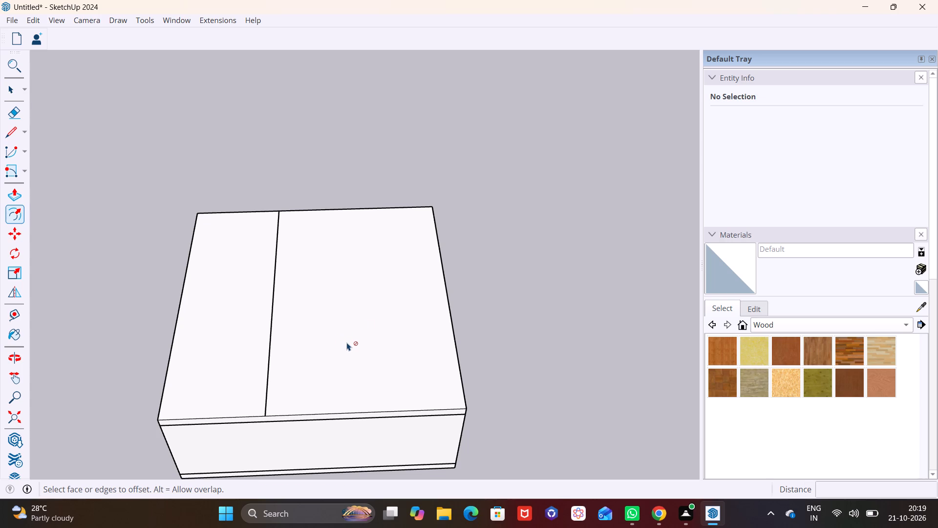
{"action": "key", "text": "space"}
Draw a rectangle about 19' 8" by 30' over the larger section of the roof, from the dividing line's back end to the front corner.
{"action": "left_click", "coordinate": [347, 342]}
{"action": "left_click", "coordinate": [347, 342]}
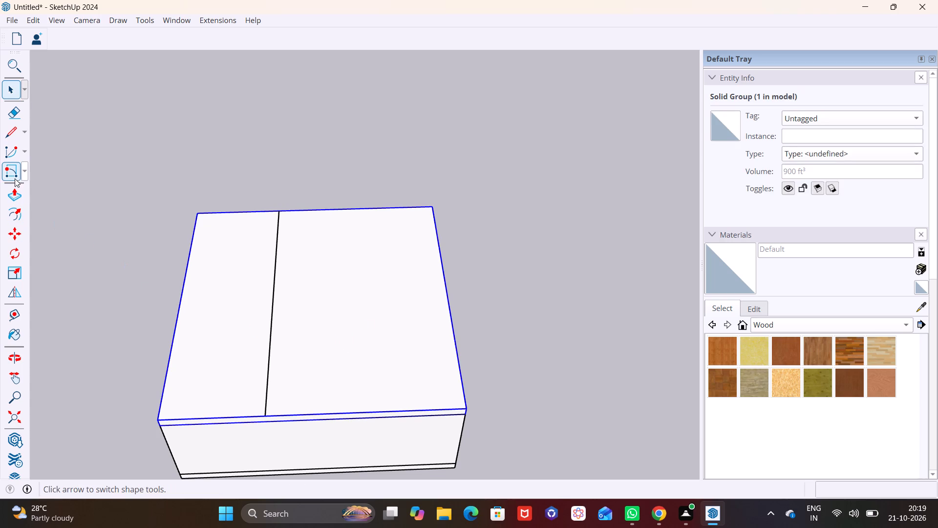
{"action": "left_click", "coordinate": [25, 173]}
{"action": "left_click", "coordinate": [40, 191]}
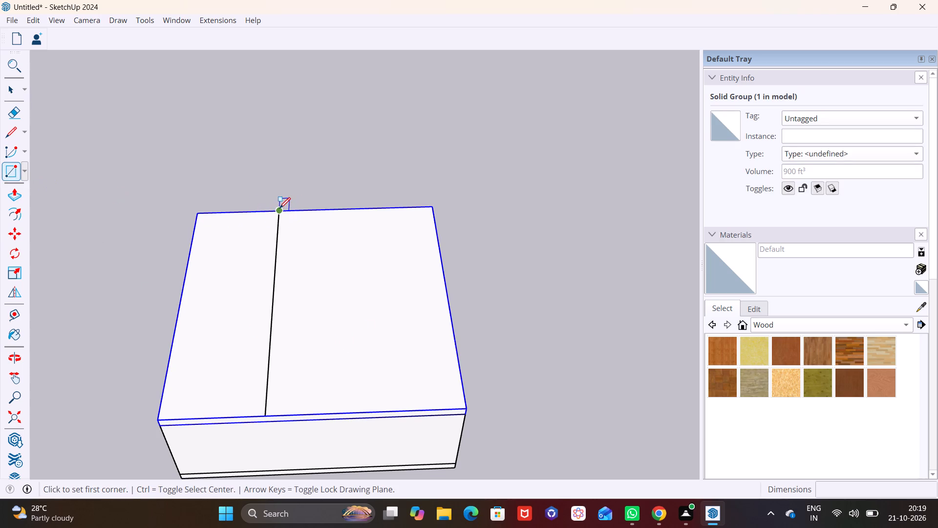
{"action": "left_click", "coordinate": [279, 208]}
{"action": "left_click", "coordinate": [465, 403]}
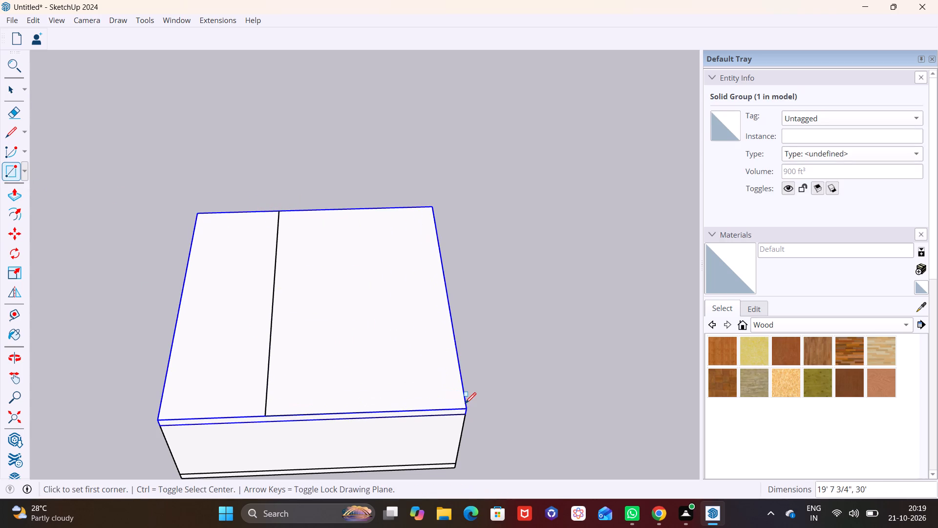
Offset the larger section of the roof's top face inward by 9" to outline the upper room's walls.
{"action": "key", "text": "space"}
{"action": "left_click", "coordinate": [385, 364]}
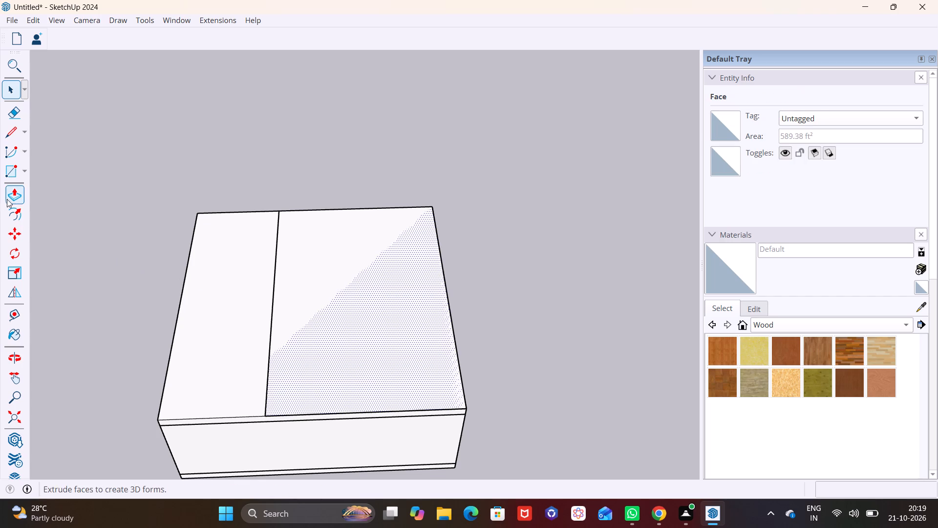
{"action": "left_click", "coordinate": [11, 208]}
{"action": "left_click", "coordinate": [351, 337]}
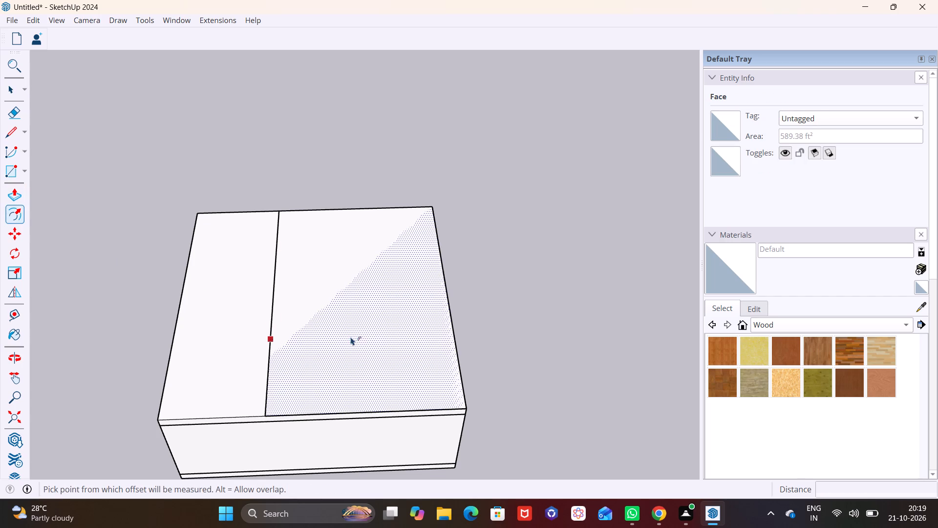
{"action": "type", "text": "9\""}
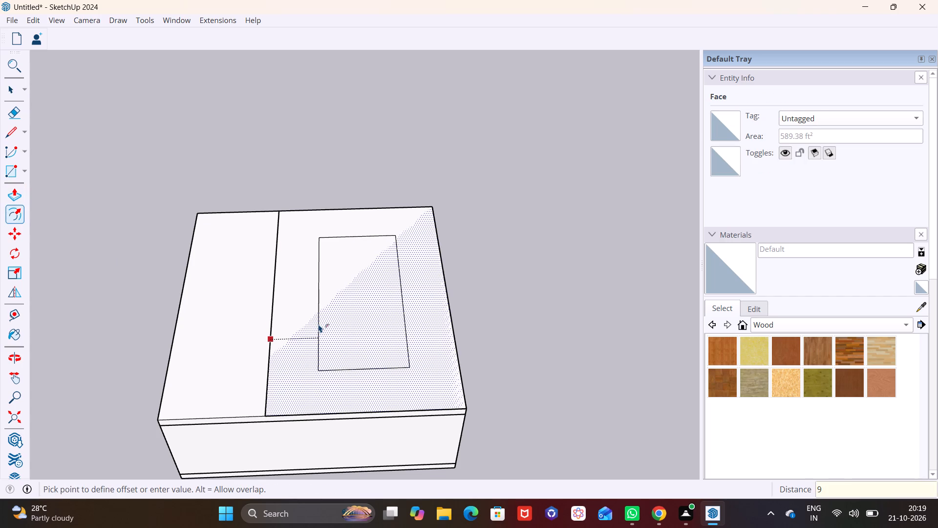
{"action": "key", "text": "Return"}
{"action": "key", "text": "space"}
Push/Pull the 9" border face on the roof up 10' to raise the upper room's walls.
{"action": "scroll", "coordinate": [318, 324], "scroll_direction": "down", "scroll_amount": 2}
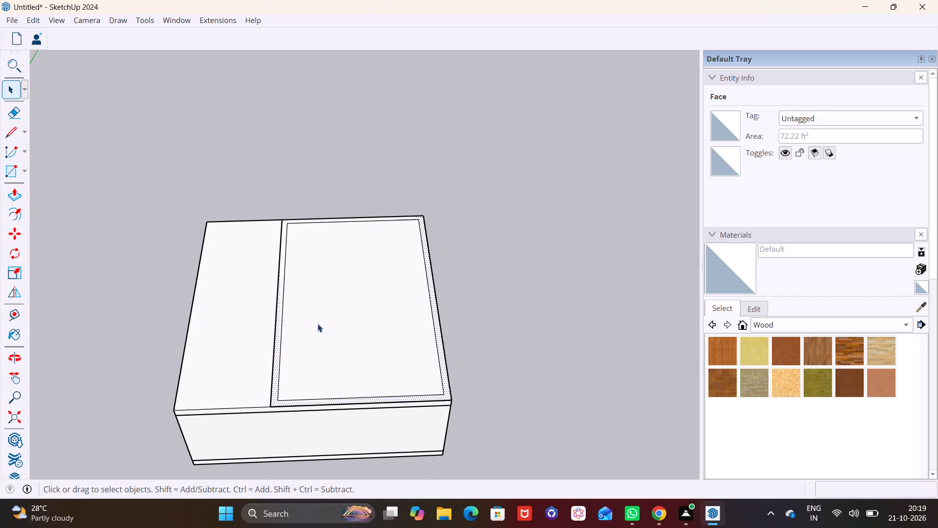
{"action": "middle_click_drag", "start_coordinate": [321, 338], "coordinate": [333, 262]}
{"action": "scroll", "coordinate": [324, 289], "scroll_direction": "down", "scroll_amount": 1}
{"action": "middle_click_drag", "start_coordinate": [327, 316], "coordinate": [319, 356]}
{"action": "scroll", "coordinate": [305, 322], "scroll_direction": "up", "scroll_amount": 1}
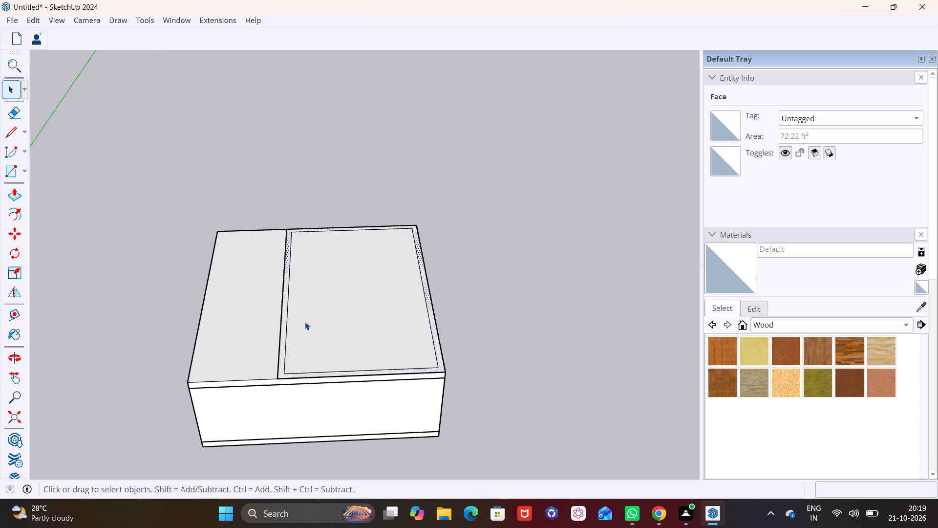
{"action": "scroll", "coordinate": [305, 322], "scroll_direction": "up", "scroll_amount": 1}
{"action": "middle_click_drag", "start_coordinate": [303, 322], "coordinate": [218, 309], "text": "shift"}
{"action": "middle_click_drag", "start_coordinate": [244, 322], "coordinate": [256, 352]}
{"action": "scroll", "coordinate": [227, 345], "scroll_direction": "up", "scroll_amount": 2}
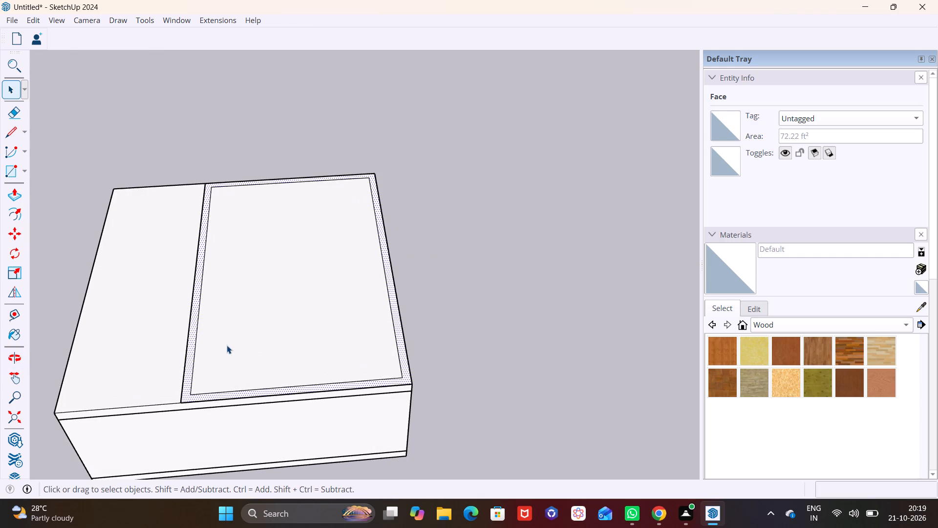
{"action": "left_click", "coordinate": [194, 327]}
{"action": "left_click", "coordinate": [13, 194]}
{"action": "left_click", "coordinate": [193, 312]}
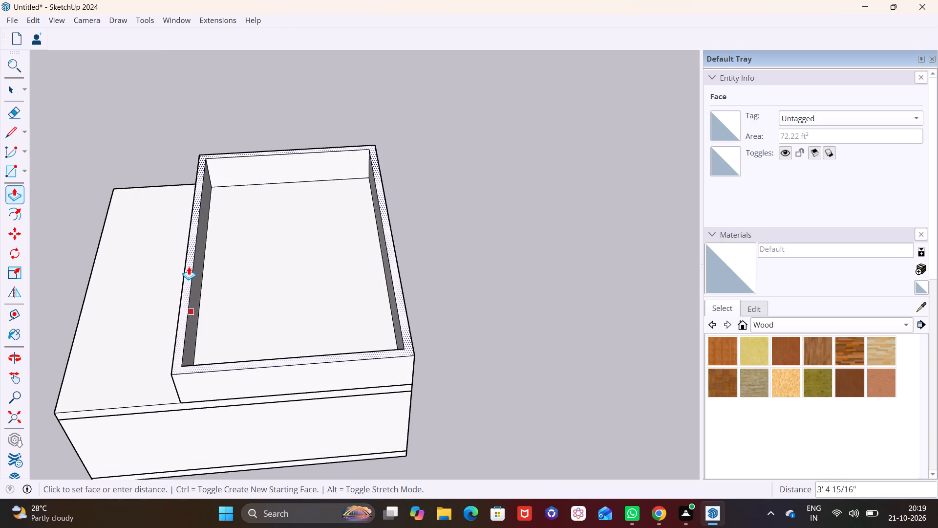
{"action": "type", "text": "10'"}
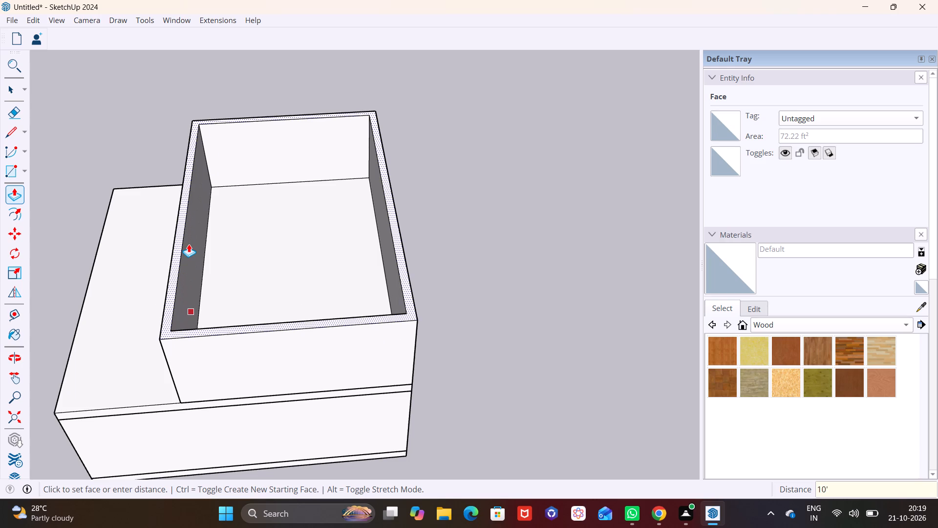
{"action": "key", "text": "Return"}
{"action": "key", "text": "space"}
Push/Pull the lower room's outer side wall, below the open roof section, outward by 5' 3".
{"action": "scroll", "coordinate": [301, 263], "scroll_direction": "down", "scroll_amount": 3}
{"action": "middle_click_drag", "start_coordinate": [308, 273], "coordinate": [308, 172]}
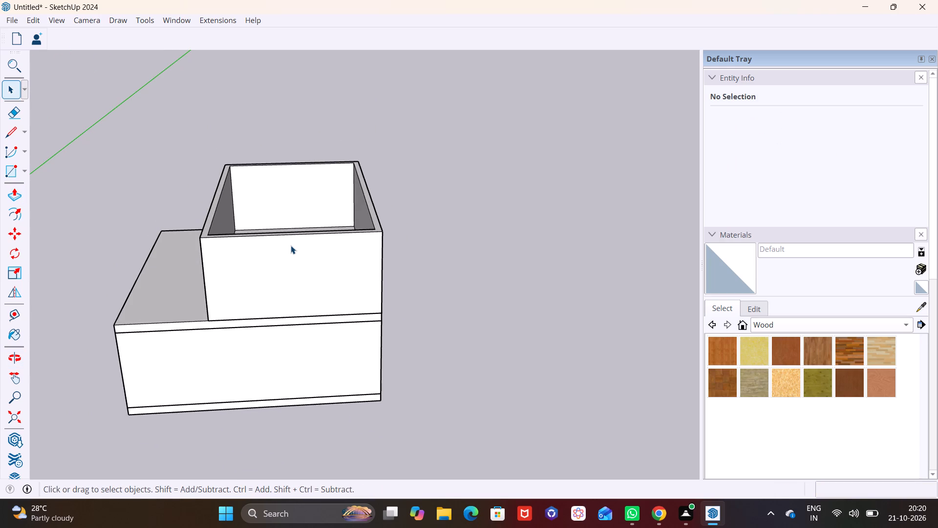
{"action": "scroll", "coordinate": [291, 245], "scroll_direction": "down", "scroll_amount": 5}
{"action": "middle_click_drag", "start_coordinate": [290, 285], "coordinate": [418, 360]}
{"action": "middle_click_drag", "start_coordinate": [306, 328], "coordinate": [316, 315], "text": "shift"}
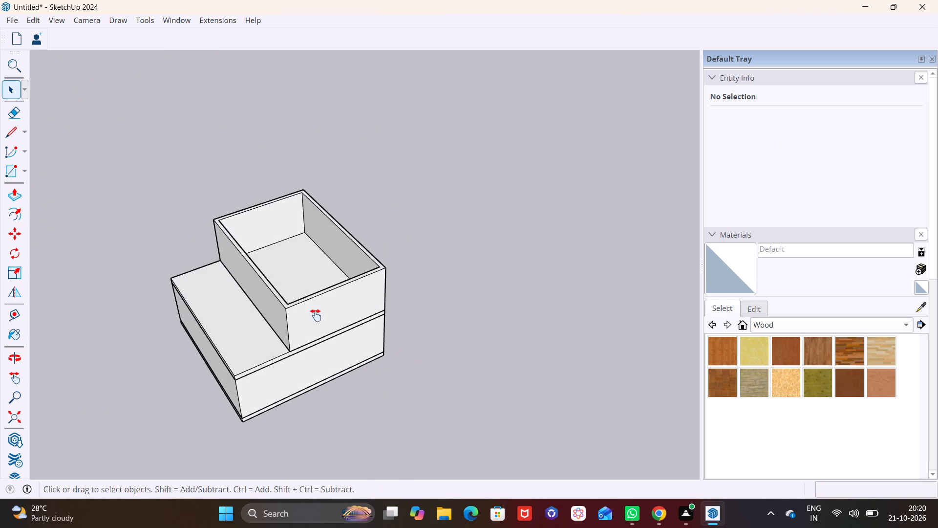
{"action": "middle_click_drag", "start_coordinate": [316, 315], "coordinate": [419, 262], "text": "shift"}
{"action": "scroll", "coordinate": [350, 270], "scroll_direction": "up", "scroll_amount": 9}
{"action": "middle_click_drag", "start_coordinate": [322, 280], "coordinate": [366, 247], "text": "shift"}
{"action": "left_click", "coordinate": [333, 279]}
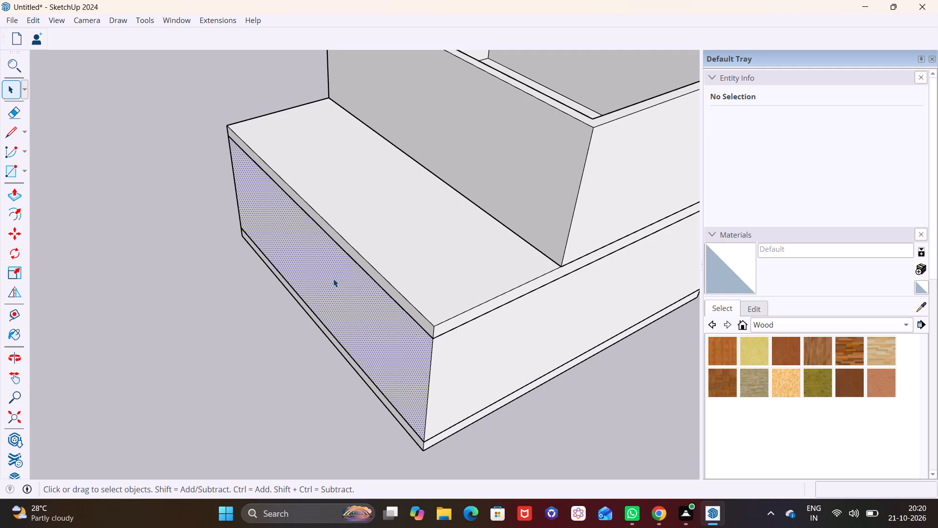
{"action": "left_click", "coordinate": [15, 198]}
{"action": "left_click", "coordinate": [334, 272]}
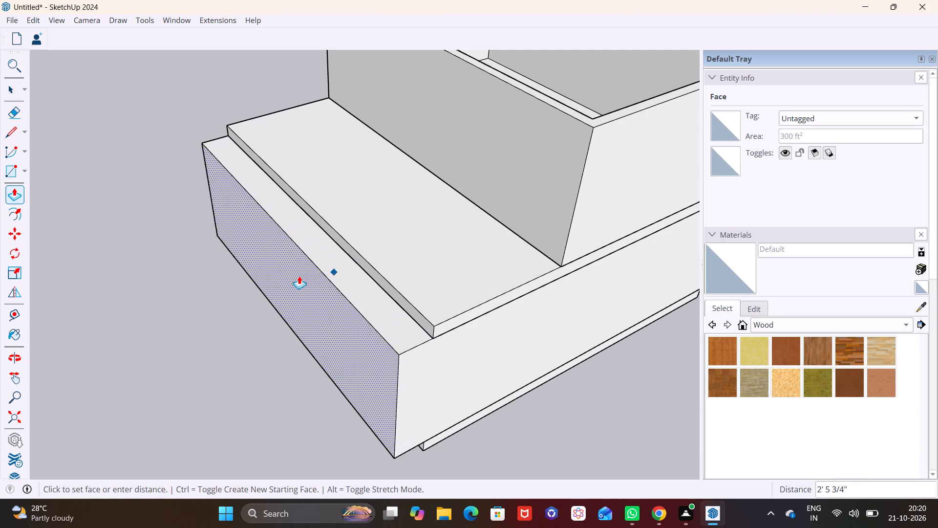
{"action": "left_click", "coordinate": [263, 280]}
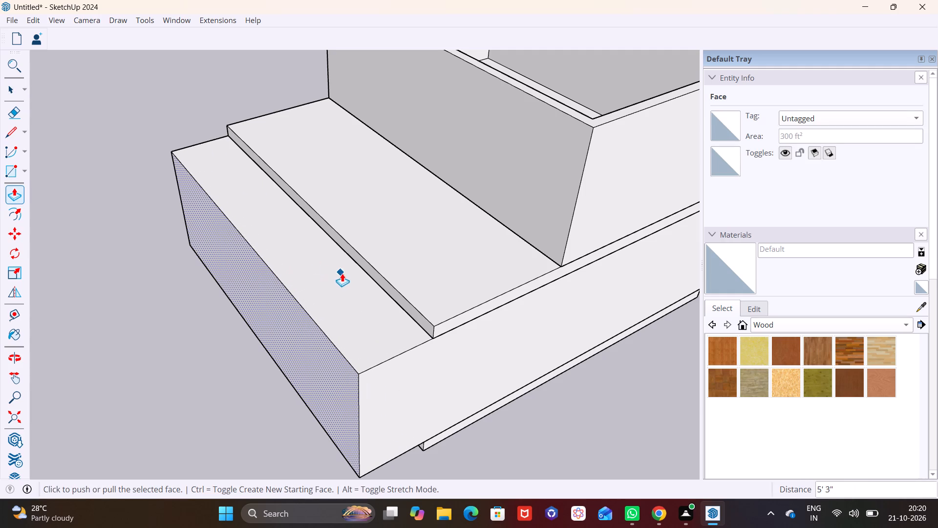
{"action": "key", "text": "space"}
Inside the roof slab's group, Push/Pull its side edge face outward 5' 3", flush with the extended lower wall.
{"action": "left_click", "coordinate": [375, 273]}
{"action": "triple_click", "coordinate": [373, 276]}
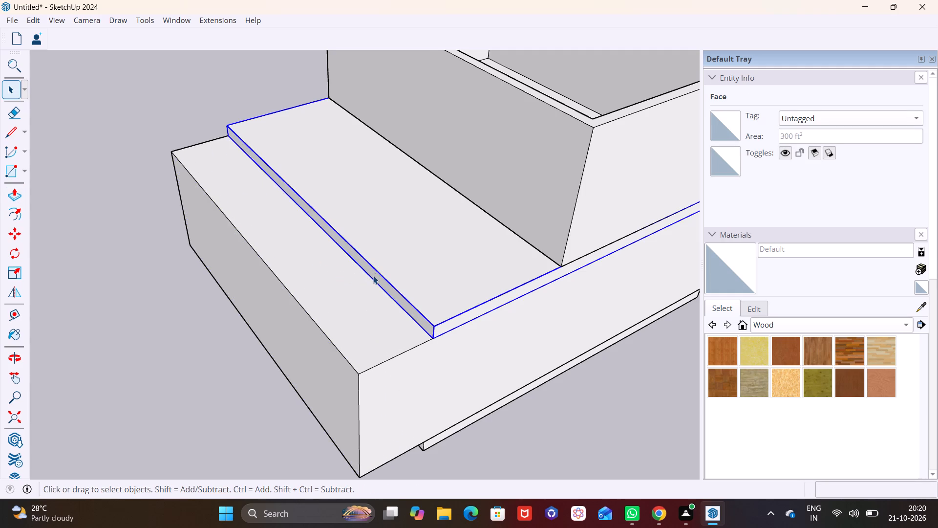
{"action": "left_click", "coordinate": [374, 276]}
{"action": "left_click", "coordinate": [377, 274]}
{"action": "double_click", "coordinate": [376, 280]}
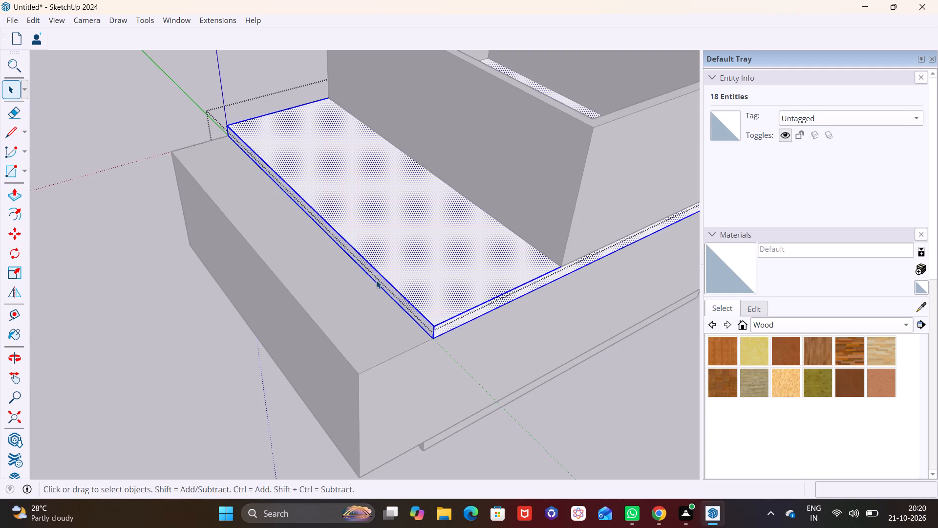
{"action": "left_click", "coordinate": [10, 191]}
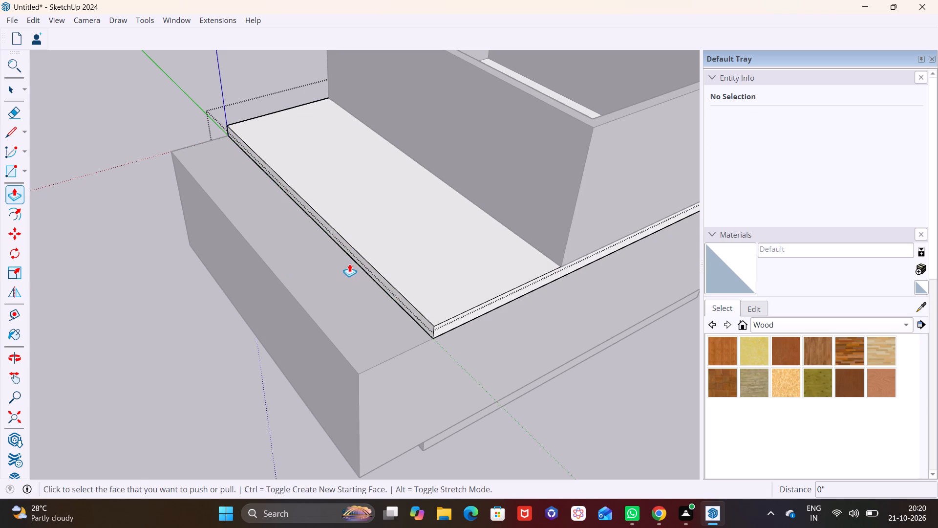
{"action": "left_click", "coordinate": [366, 264]}
{"action": "left_click", "coordinate": [349, 387]}
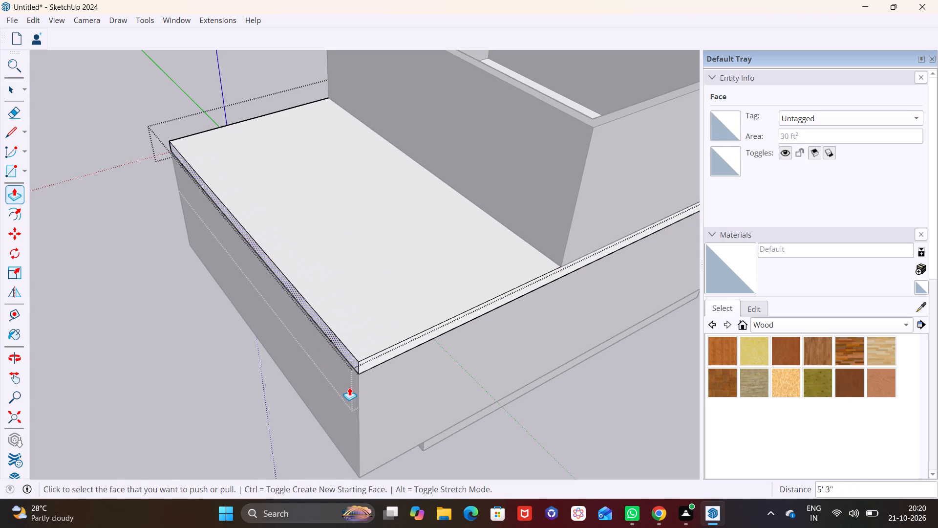
Inside the base slab's group, Push/Pull its side edge face outward 5' 3", flush with the extended wall, and close the group.
{"action": "middle_click_drag", "start_coordinate": [349, 385], "coordinate": [360, 227]}
{"action": "middle_click_drag", "start_coordinate": [373, 321], "coordinate": [383, 266]}
{"action": "key", "text": "space"}
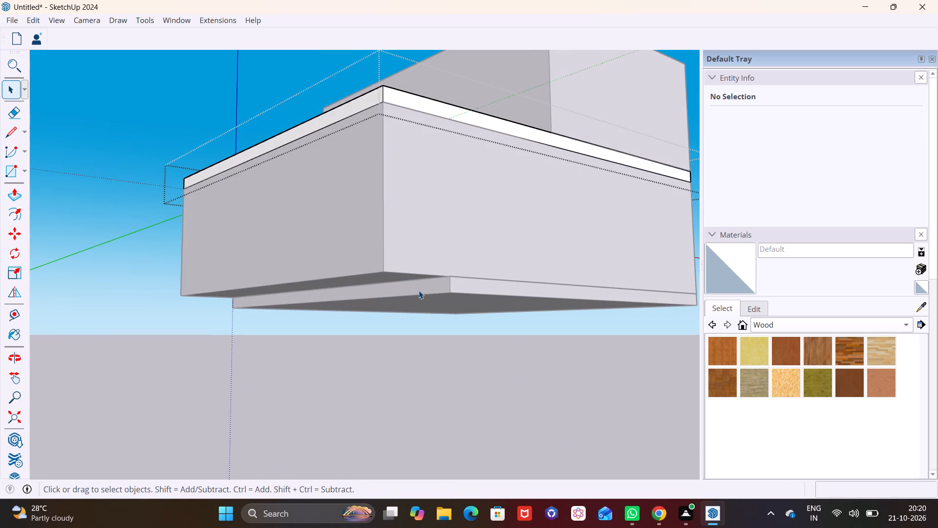
{"action": "left_click", "coordinate": [419, 290]}
{"action": "left_click", "coordinate": [419, 290]}
{"action": "double_click", "coordinate": [421, 286]}
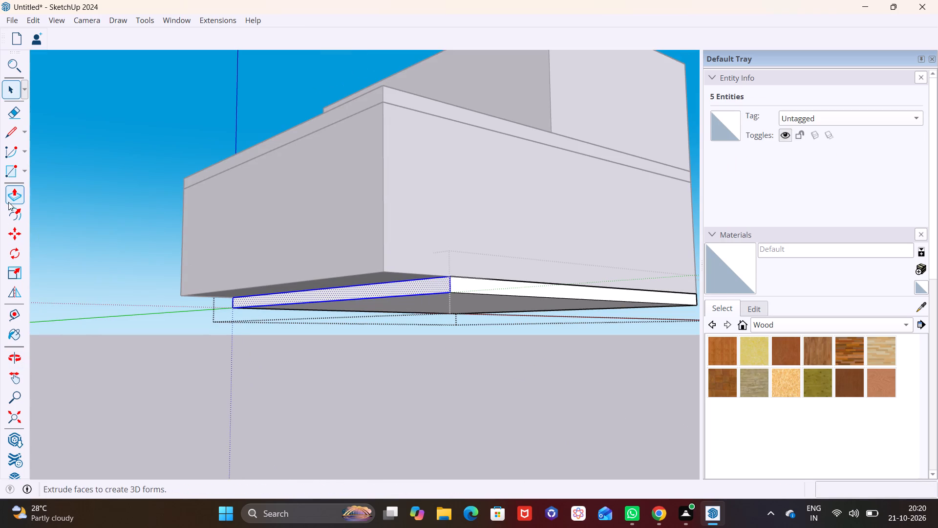
{"action": "left_click", "coordinate": [13, 198]}
{"action": "left_click", "coordinate": [423, 292]}
{"action": "left_click", "coordinate": [374, 269]}
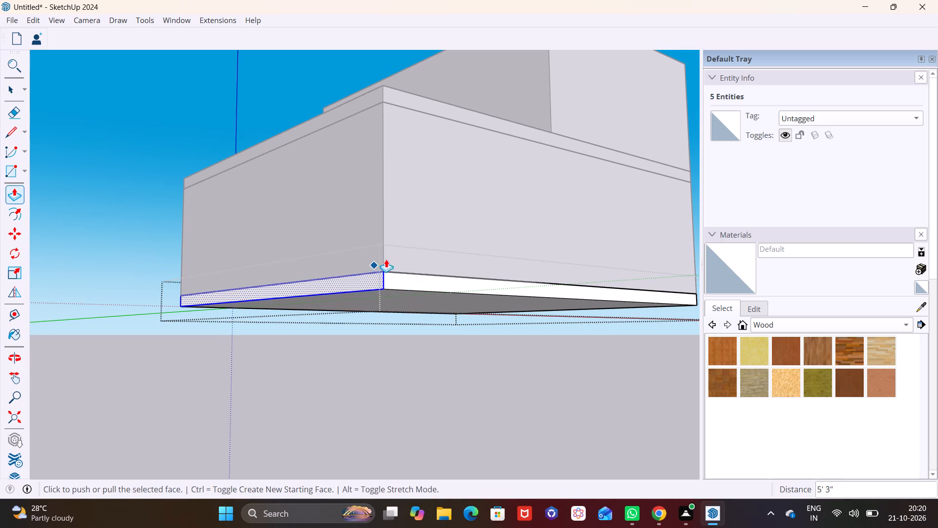
{"action": "scroll", "coordinate": [405, 249], "scroll_direction": "down", "scroll_amount": 2}
{"action": "middle_click_drag", "start_coordinate": [422, 236], "coordinate": [237, 447]}
{"action": "scroll", "coordinate": [273, 335], "scroll_direction": "down", "scroll_amount": 3}
{"action": "middle_click_drag", "start_coordinate": [298, 346], "coordinate": [435, 366]}
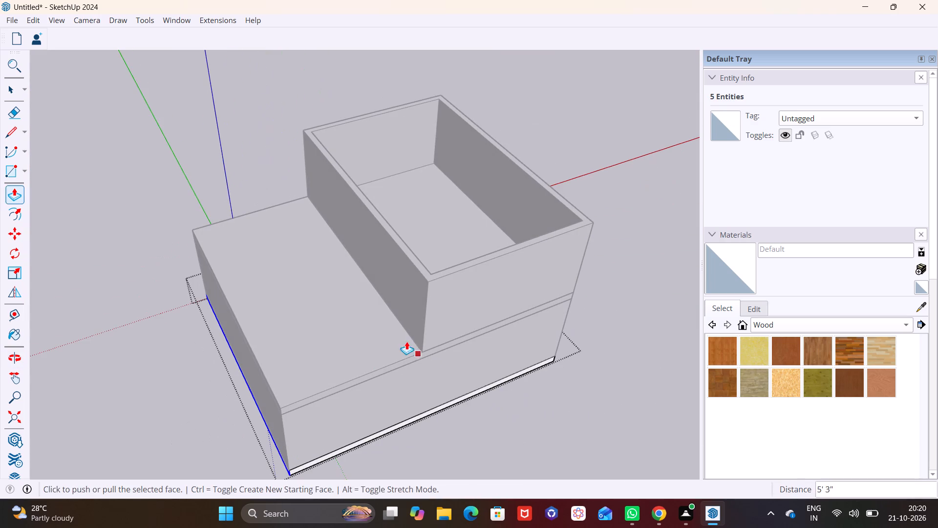
{"action": "key", "text": "space"}
{"action": "left_click", "coordinate": [398, 262]}
{"action": "middle_click_drag", "start_coordinate": [397, 263], "coordinate": [413, 246]}
{"action": "key", "text": "space"}
{"action": "left_click", "coordinate": [626, 299]}
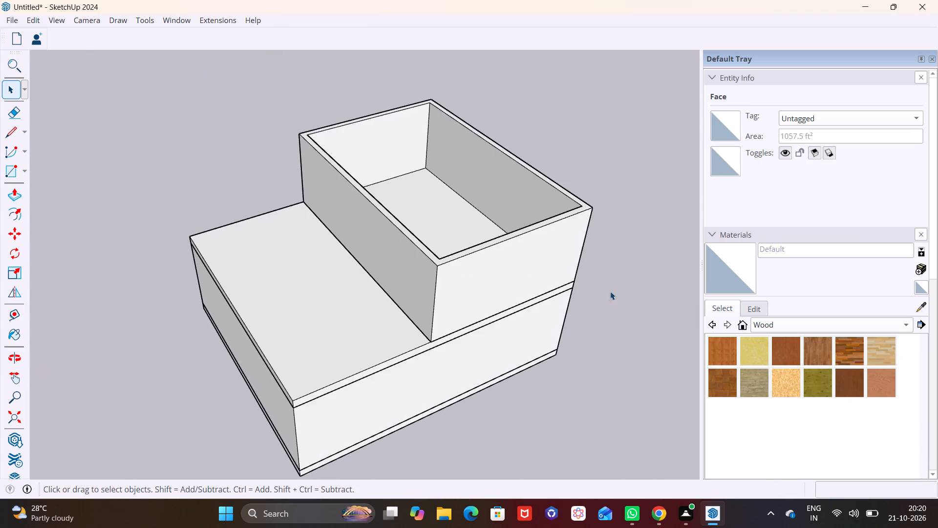
Push/Pull the upper room's outer wall face beside the open roof section outward by about 6'.
{"action": "scroll", "coordinate": [449, 259], "scroll_direction": "up", "scroll_amount": 1}
{"action": "middle_click_drag", "start_coordinate": [449, 259], "coordinate": [470, 208]}
{"action": "double_click", "coordinate": [388, 230]}
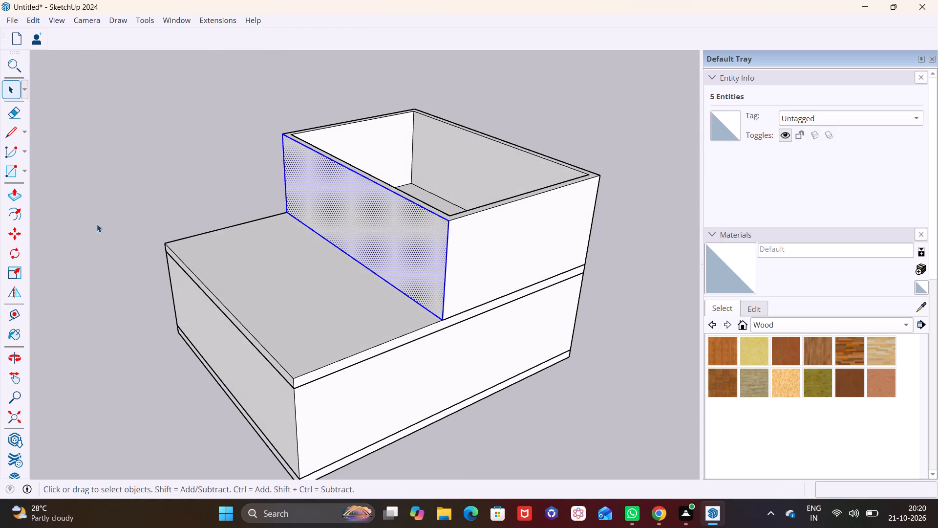
{"action": "left_click", "coordinate": [18, 194]}
{"action": "left_click", "coordinate": [405, 222]}
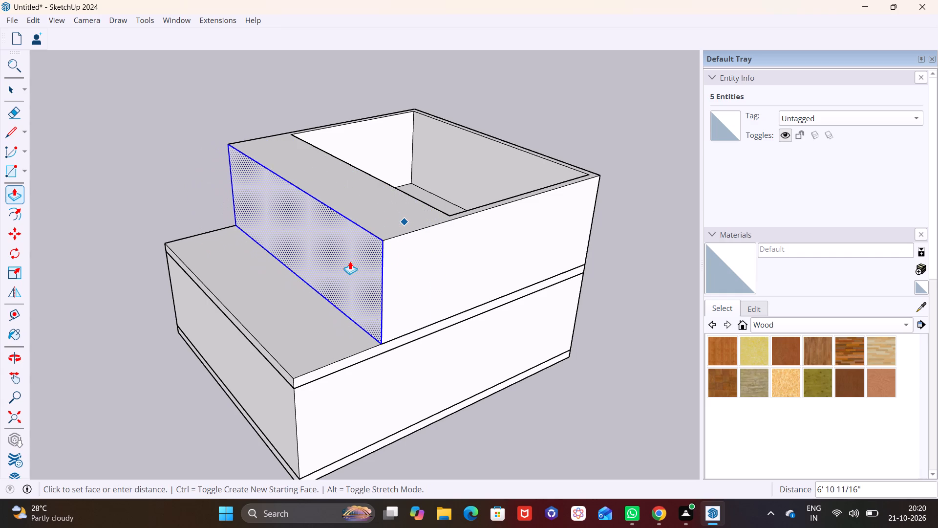
{"action": "left_click", "coordinate": [358, 260]}
Push/Pull the inner face of the thickened upper wall outward by about 5' 11" to make the wall thin again.
{"action": "middle_click_drag", "start_coordinate": [426, 270], "coordinate": [195, 329]}
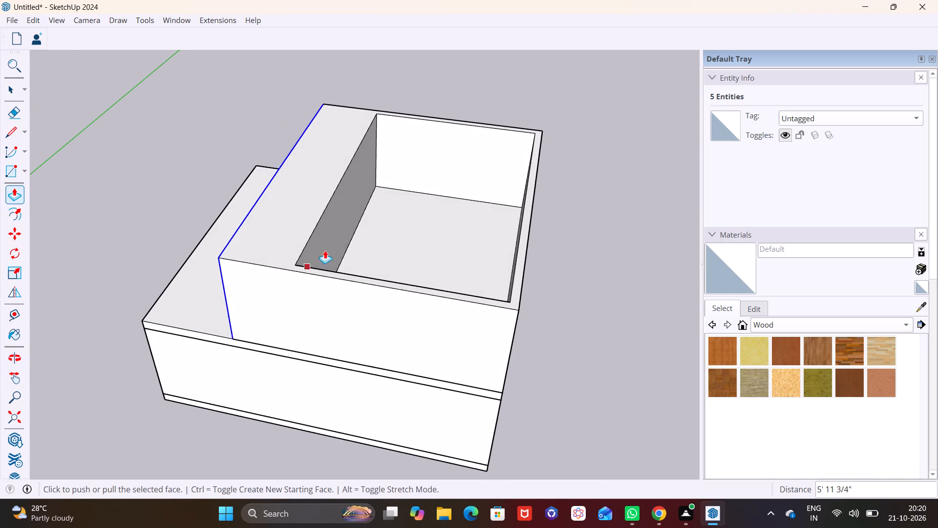
{"action": "key", "text": "space"}
{"action": "left_click", "coordinate": [328, 231]}
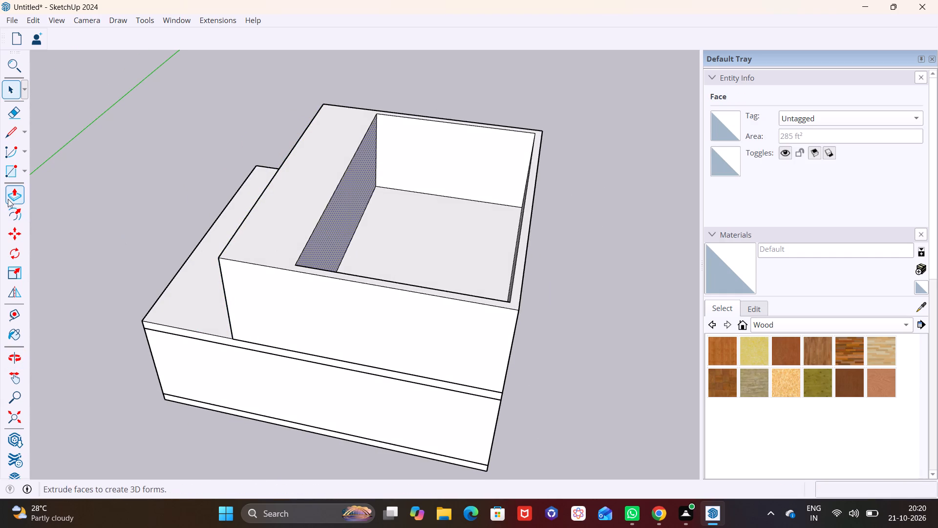
{"action": "left_click", "coordinate": [7, 198]}
{"action": "left_click", "coordinate": [338, 235]}
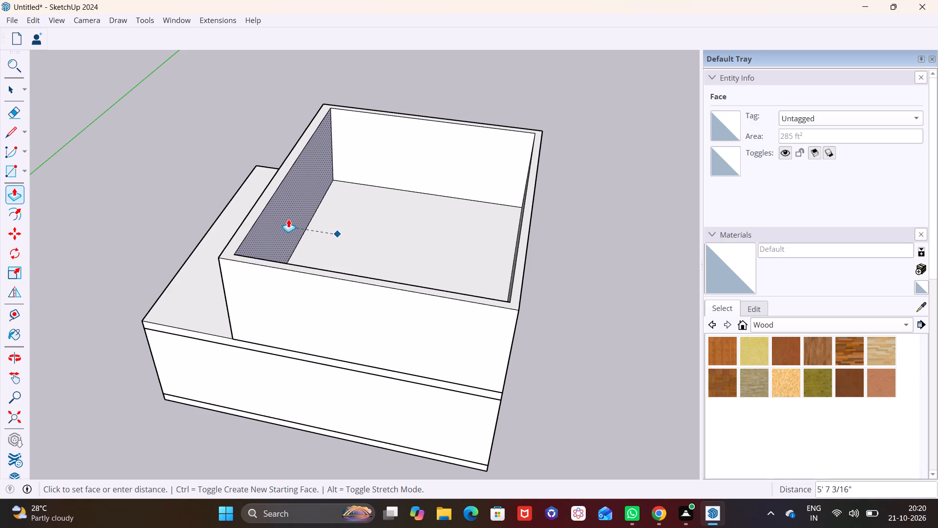
{"action": "left_click", "coordinate": [285, 218]}
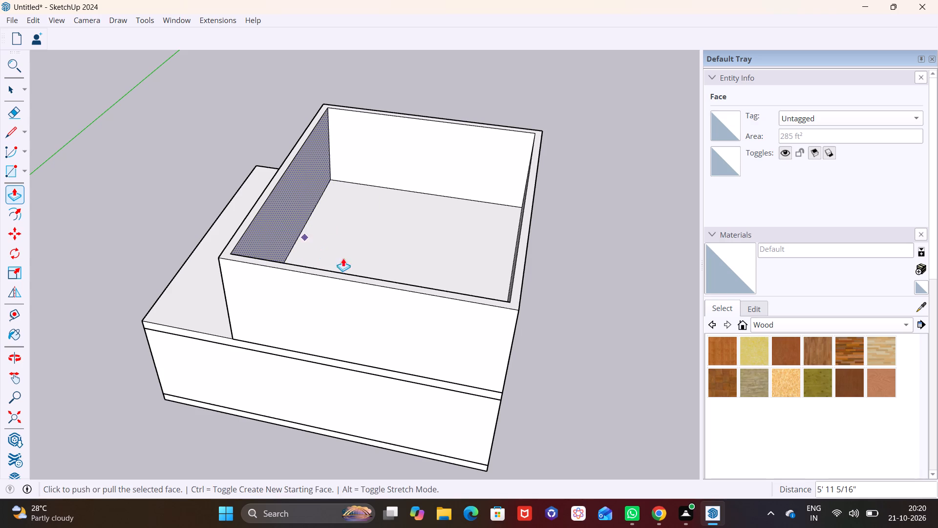
{"action": "key", "text": "space"}
{"action": "left_click", "coordinate": [577, 314]}
Draw an upright Rotated Rectangle 1' high along the full outer top edge of the upper room's back wall.
{"action": "middle_click_drag", "start_coordinate": [465, 300], "coordinate": [544, 246]}
{"action": "middle_click_drag", "start_coordinate": [505, 266], "coordinate": [478, 336]}
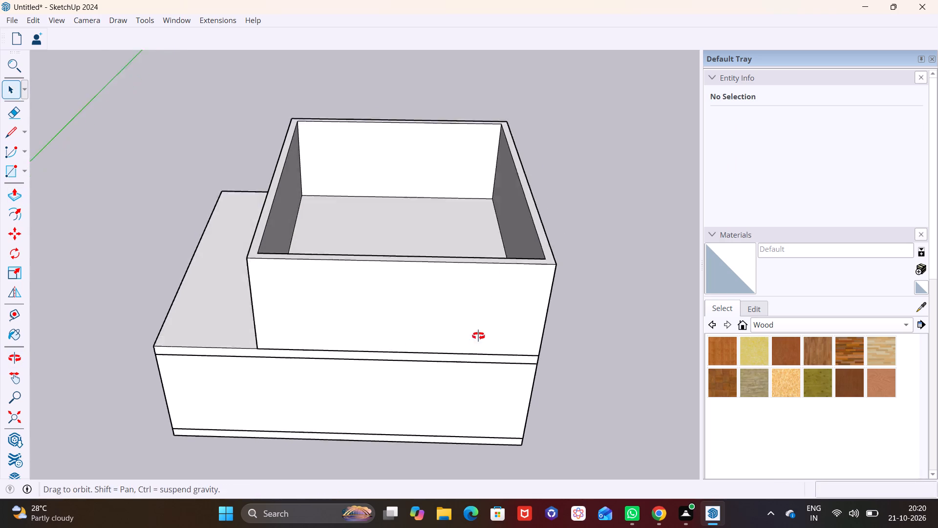
{"action": "middle_click_drag", "start_coordinate": [478, 336], "coordinate": [479, 357]}
{"action": "middle_click_drag", "start_coordinate": [388, 229], "coordinate": [404, 290]}
{"action": "left_click", "coordinate": [25, 172]}
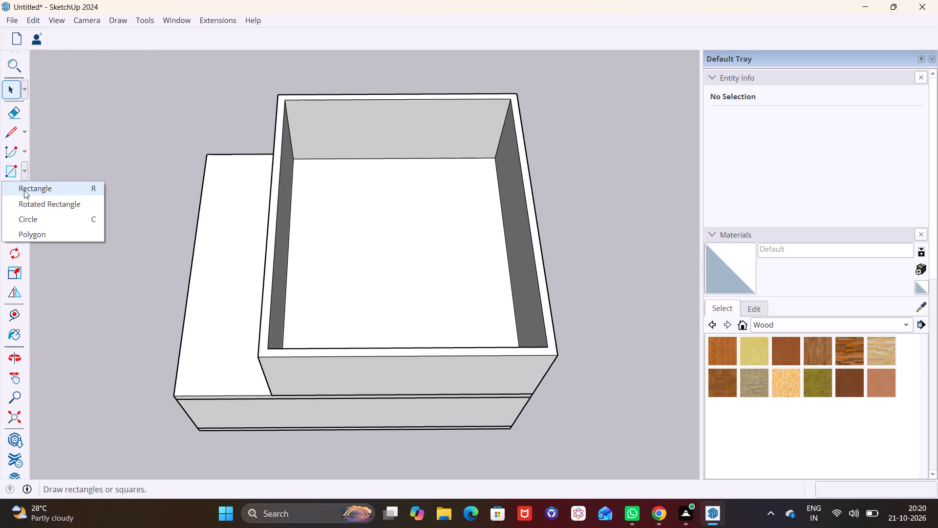
{"action": "left_click", "coordinate": [29, 202]}
{"action": "left_click", "coordinate": [275, 95]}
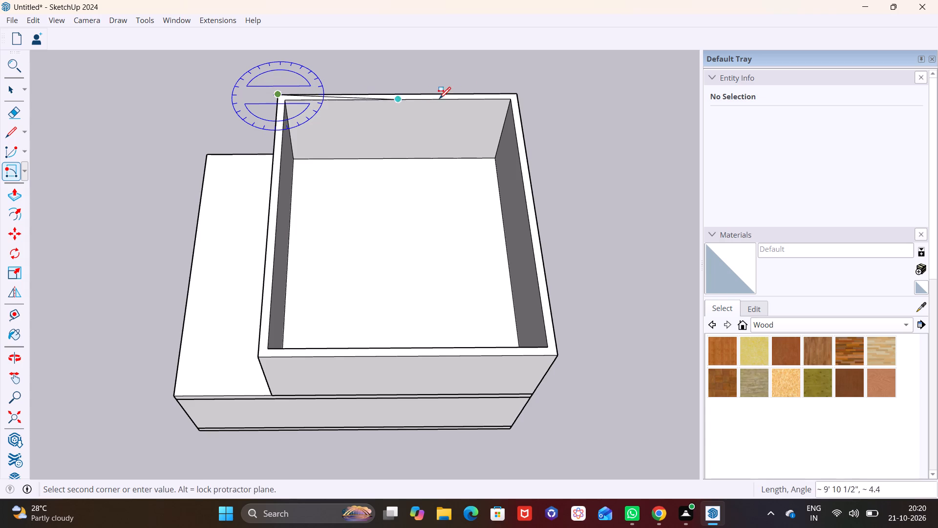
{"action": "left_click", "coordinate": [515, 95]}
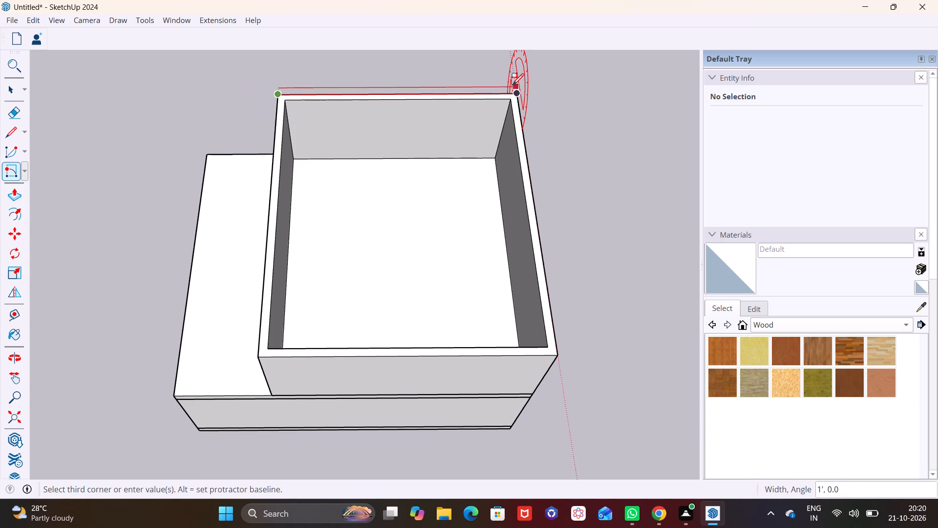
{"action": "middle_click_drag", "start_coordinate": [439, 175], "coordinate": [520, 63]}
{"action": "middle_click_drag", "start_coordinate": [404, 115], "coordinate": [394, 230]}
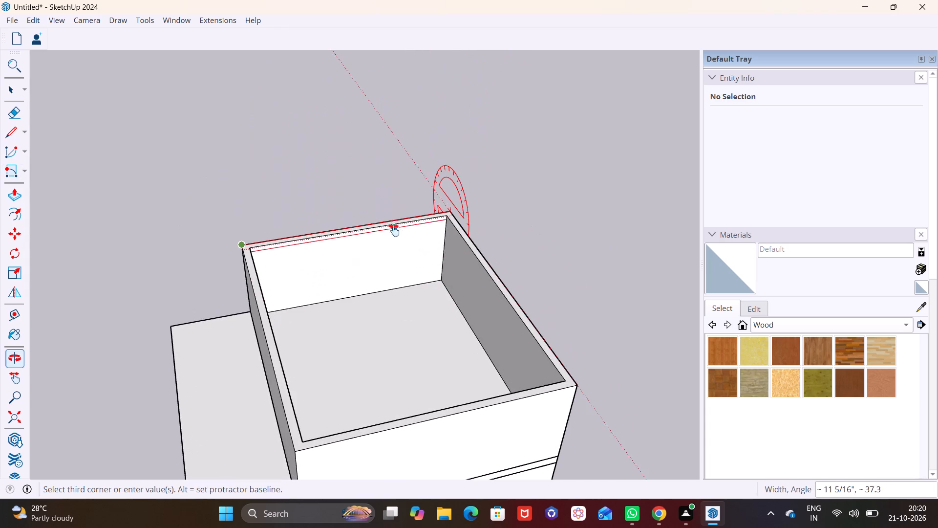
{"action": "middle_click_drag", "start_coordinate": [394, 230], "coordinate": [393, 229]}
{"action": "middle_click_drag", "start_coordinate": [429, 206], "coordinate": [448, 178]}
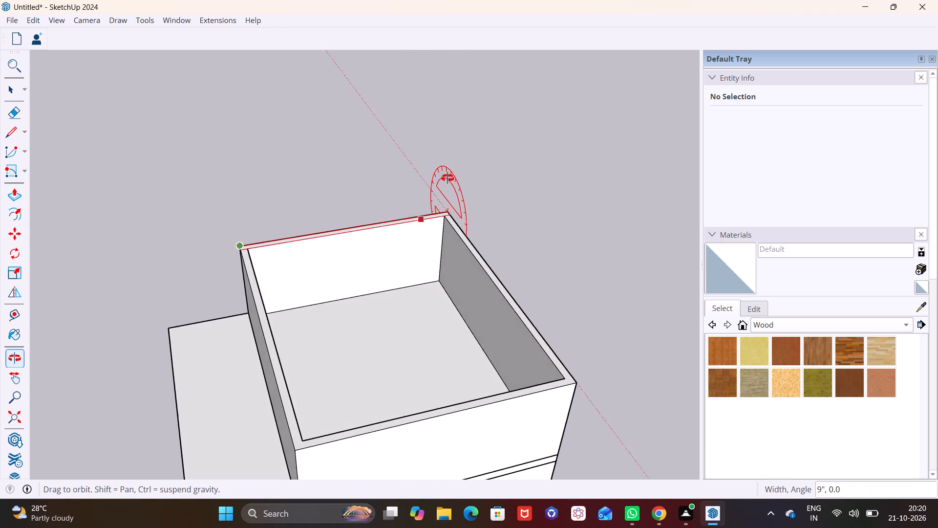
{"action": "middle_click_drag", "start_coordinate": [448, 178], "coordinate": [470, 129]}
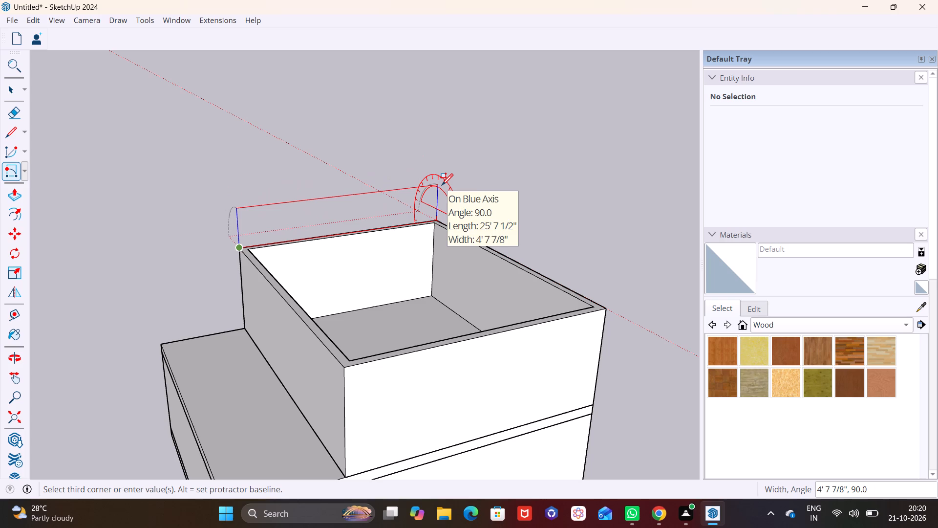
{"action": "type", "text": "1'"}
{"action": "key", "text": "Return"}
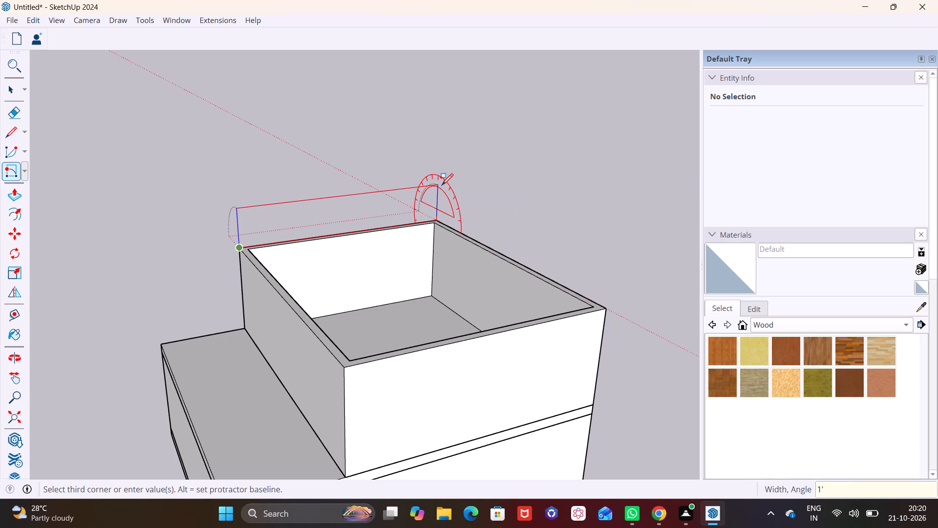
{"action": "key", "text": "space"}
Group the 1' high rectangle on the back wall together with its edges.
{"action": "scroll", "coordinate": [449, 194], "scroll_direction": "up", "scroll_amount": 6}
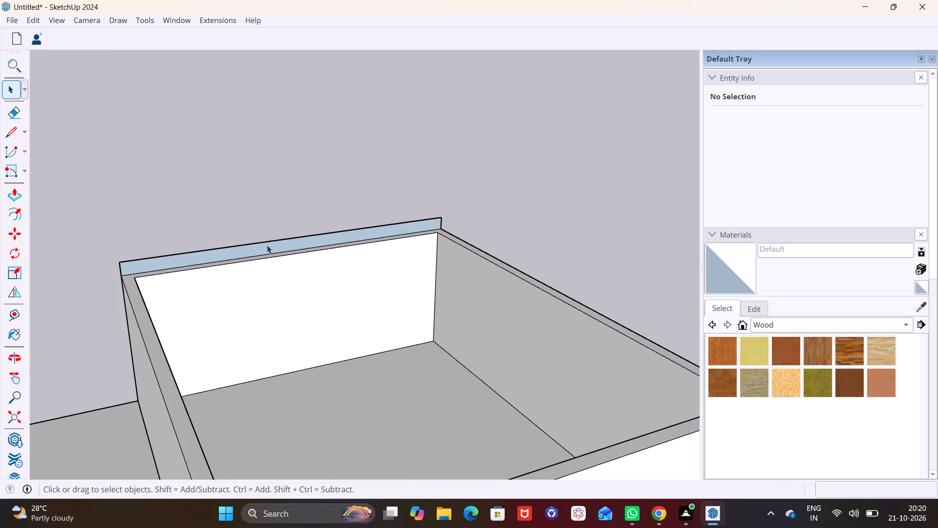
{"action": "double_click", "coordinate": [267, 245]}
{"action": "right_click", "coordinate": [267, 245]}
{"action": "left_click", "coordinate": [314, 359]}
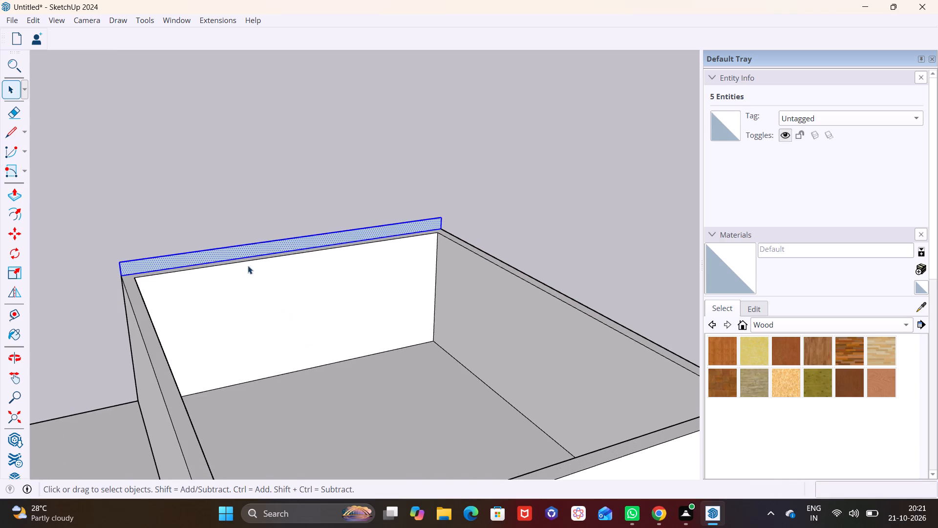
Inside the rectangle's group, Push/Pull its face 30' across the upper room to the opposite wall's outer face as a roof slab, and close the group.
{"action": "triple_click", "coordinate": [249, 250]}
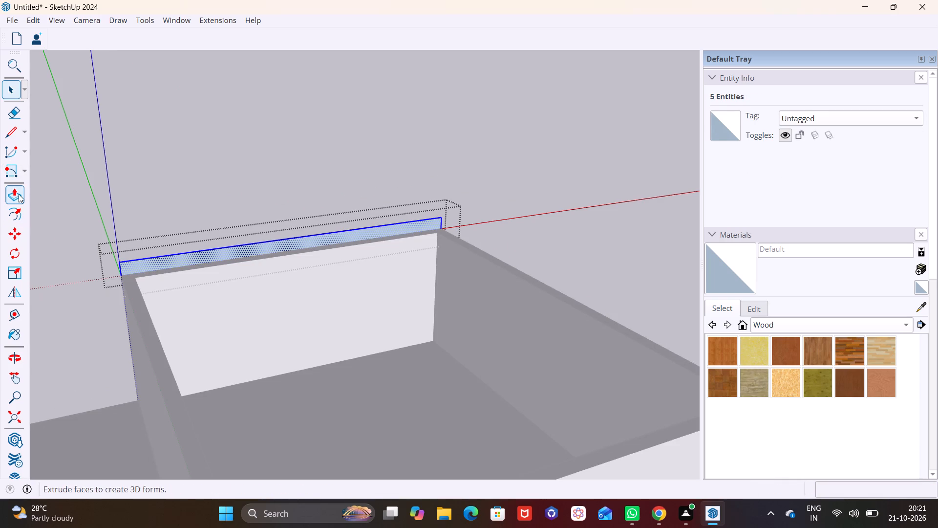
{"action": "left_click", "coordinate": [19, 194]}
{"action": "left_click", "coordinate": [176, 259]}
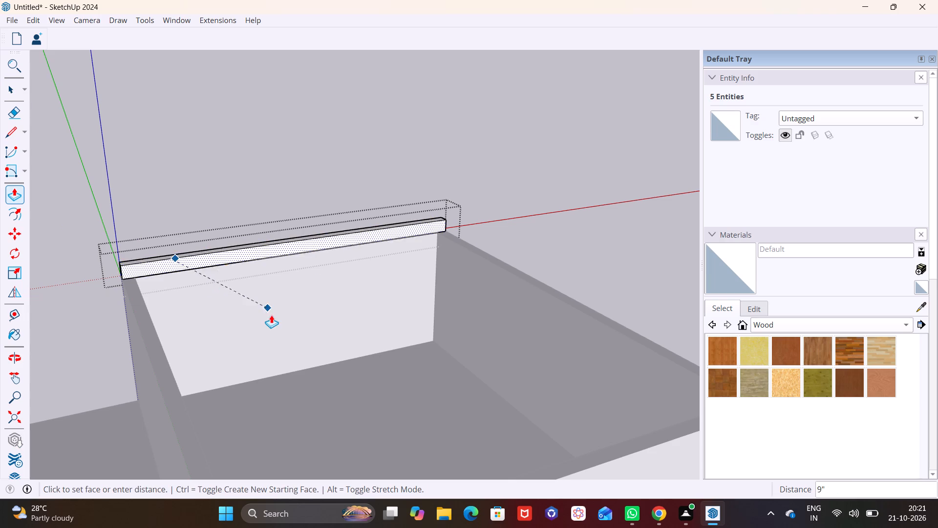
{"action": "scroll", "coordinate": [271, 316], "scroll_direction": "down", "scroll_amount": 6}
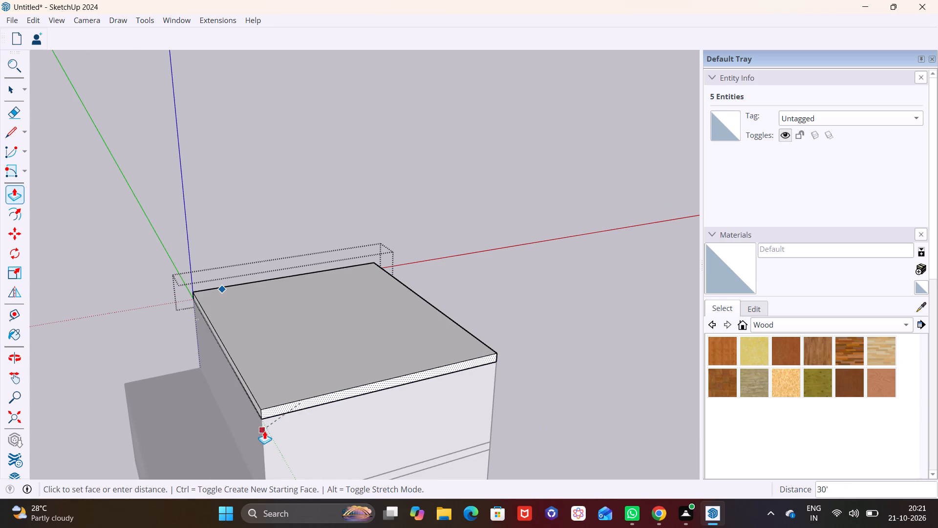
{"action": "left_click", "coordinate": [264, 431]}
{"action": "key", "text": "space"}
{"action": "left_click", "coordinate": [543, 339]}
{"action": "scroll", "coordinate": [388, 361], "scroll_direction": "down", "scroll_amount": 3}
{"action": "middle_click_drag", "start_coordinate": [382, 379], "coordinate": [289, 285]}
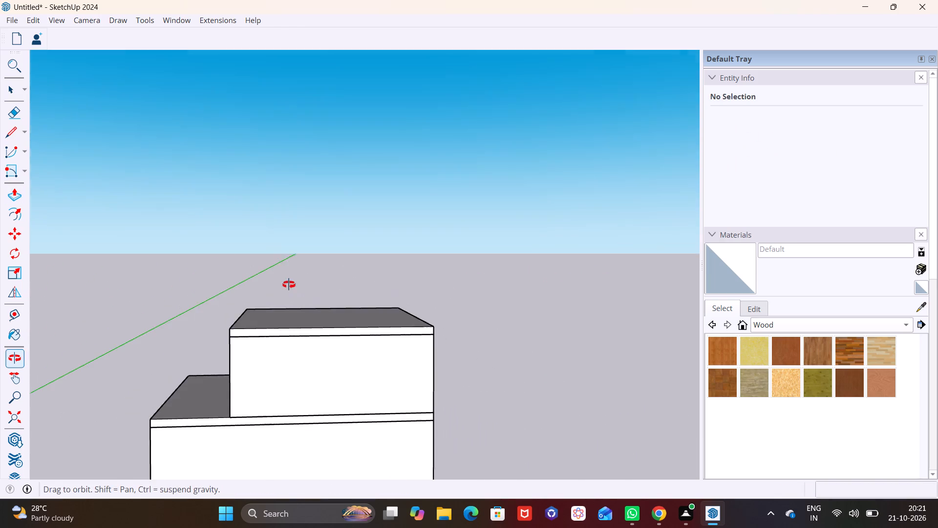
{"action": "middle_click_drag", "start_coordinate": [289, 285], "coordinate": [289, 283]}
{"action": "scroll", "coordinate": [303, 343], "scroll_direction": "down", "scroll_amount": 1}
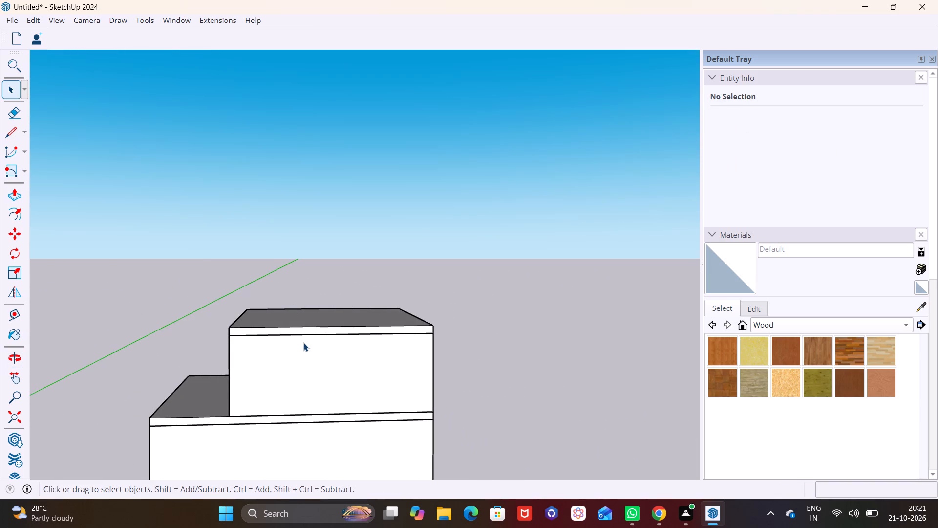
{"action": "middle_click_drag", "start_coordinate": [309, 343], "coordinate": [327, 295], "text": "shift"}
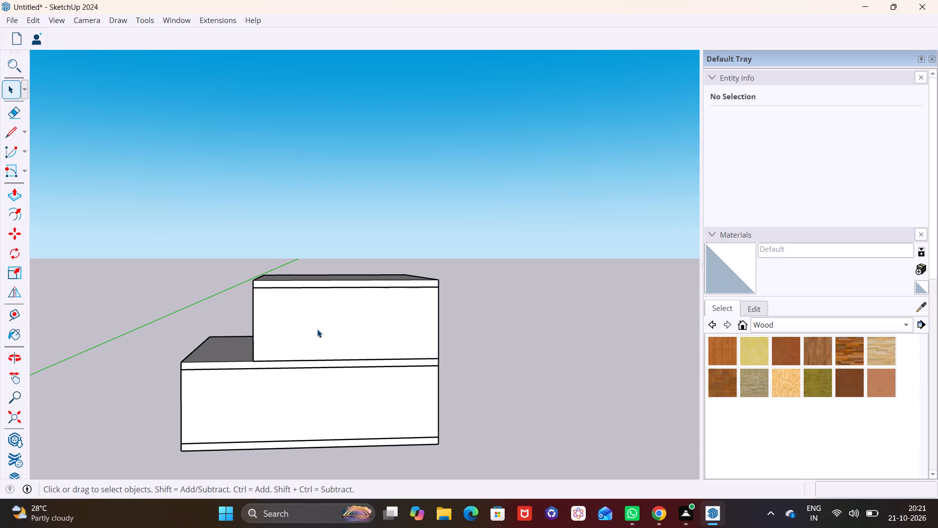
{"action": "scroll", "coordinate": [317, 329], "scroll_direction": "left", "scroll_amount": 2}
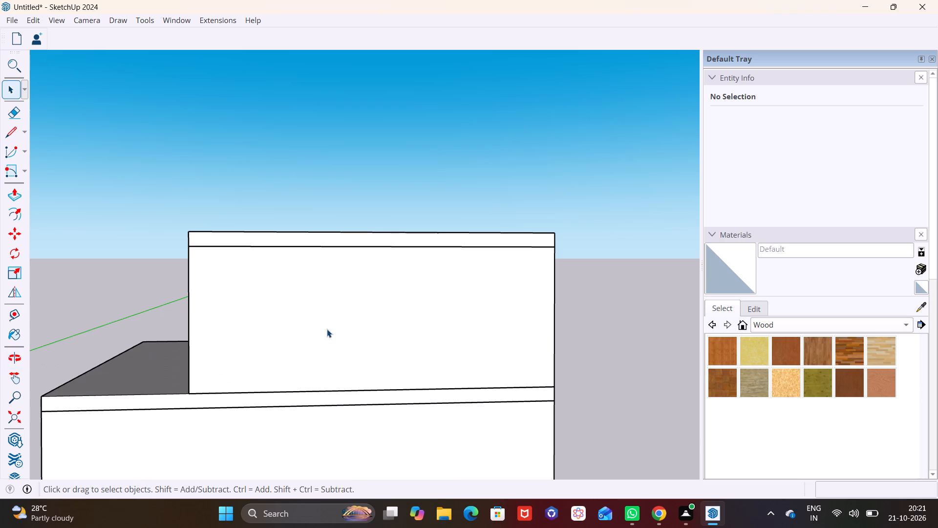
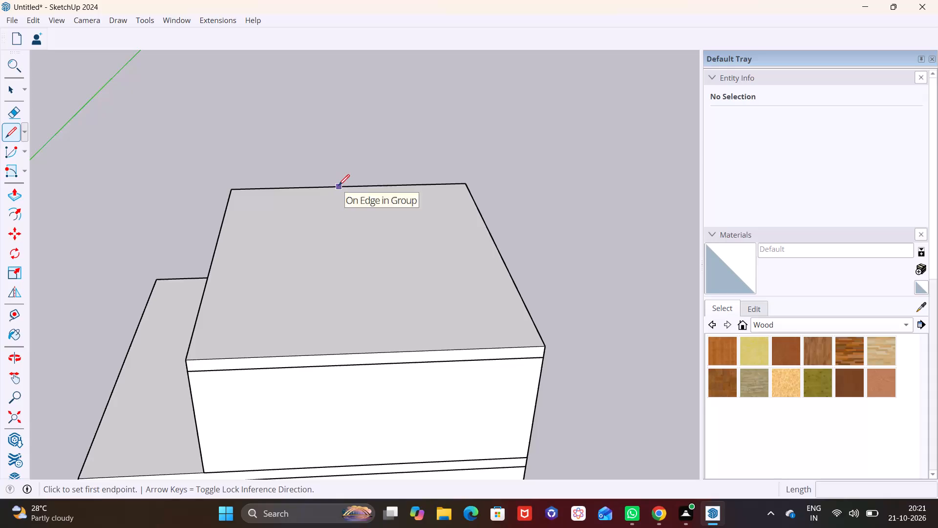
Draw a dividing line across the upper roof slab and a rectangle about 14' by 30' over the part farther from the terrace.
{"action": "left_click", "coordinate": [339, 185]}
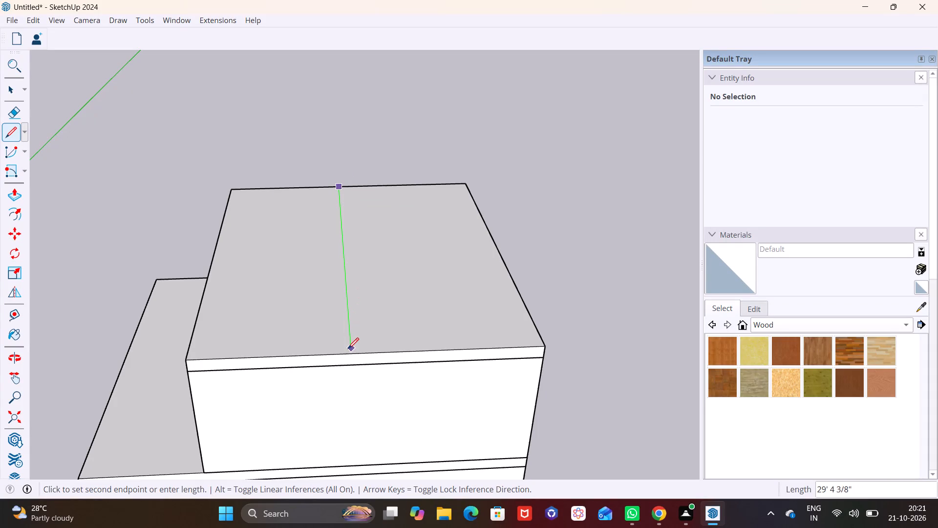
{"action": "left_click", "coordinate": [348, 353]}
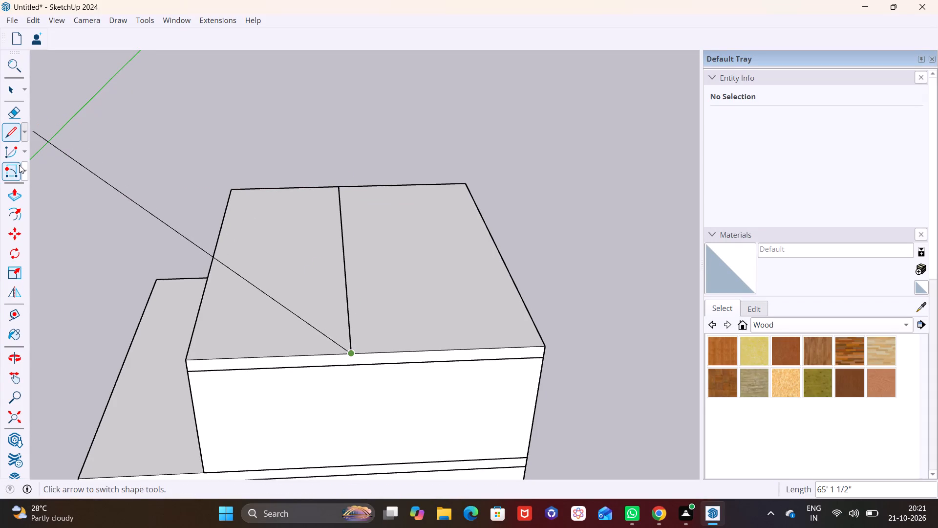
{"action": "left_click", "coordinate": [24, 170]}
{"action": "left_click", "coordinate": [29, 190]}
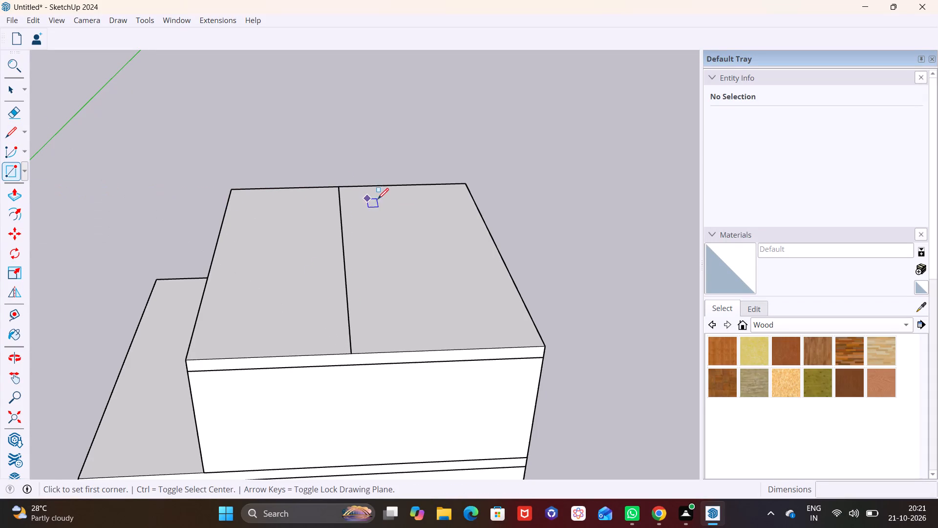
{"action": "left_click", "coordinate": [342, 186]}
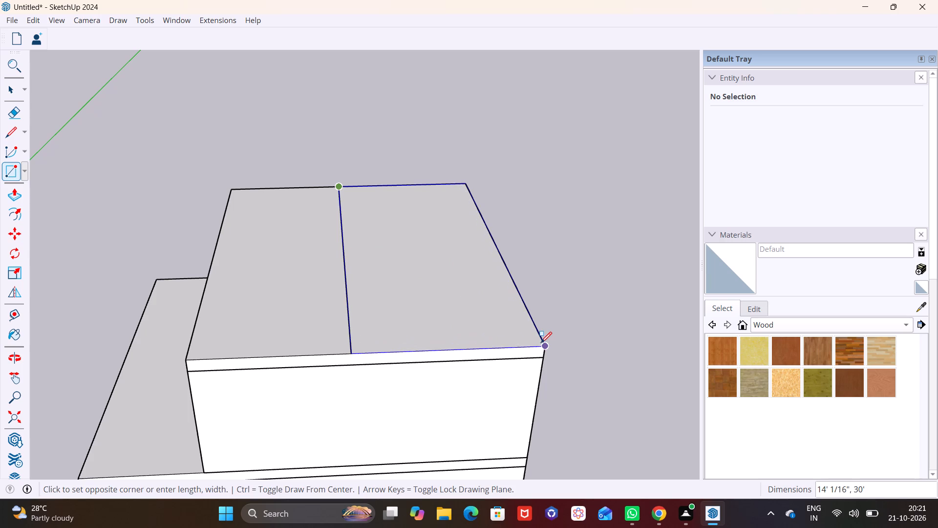
{"action": "left_click", "coordinate": [541, 343]}
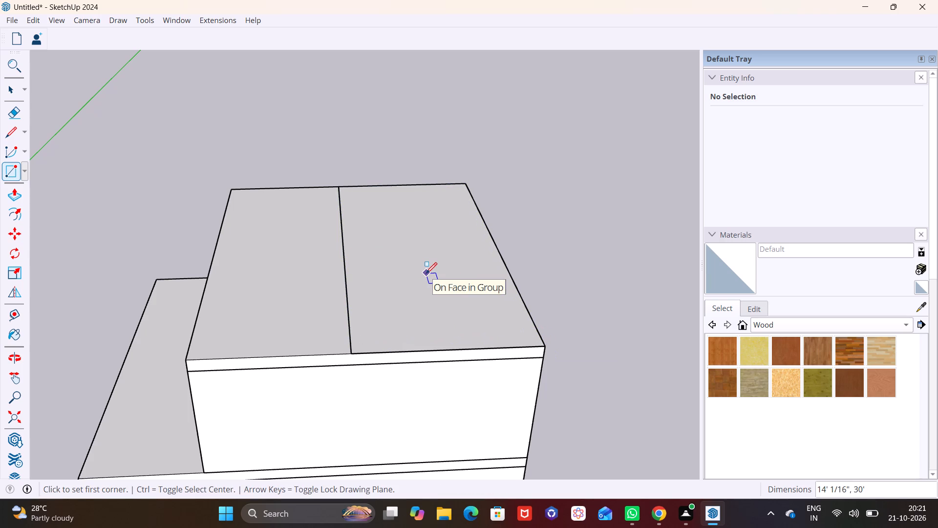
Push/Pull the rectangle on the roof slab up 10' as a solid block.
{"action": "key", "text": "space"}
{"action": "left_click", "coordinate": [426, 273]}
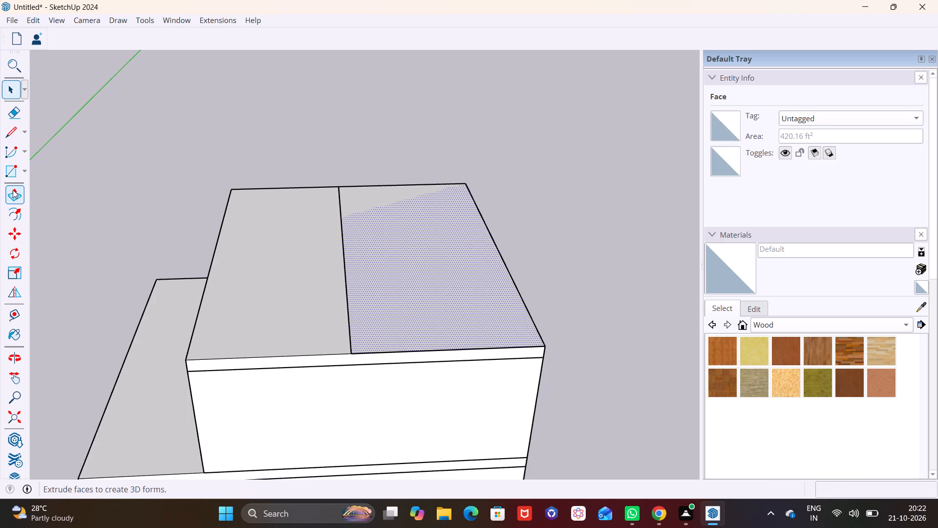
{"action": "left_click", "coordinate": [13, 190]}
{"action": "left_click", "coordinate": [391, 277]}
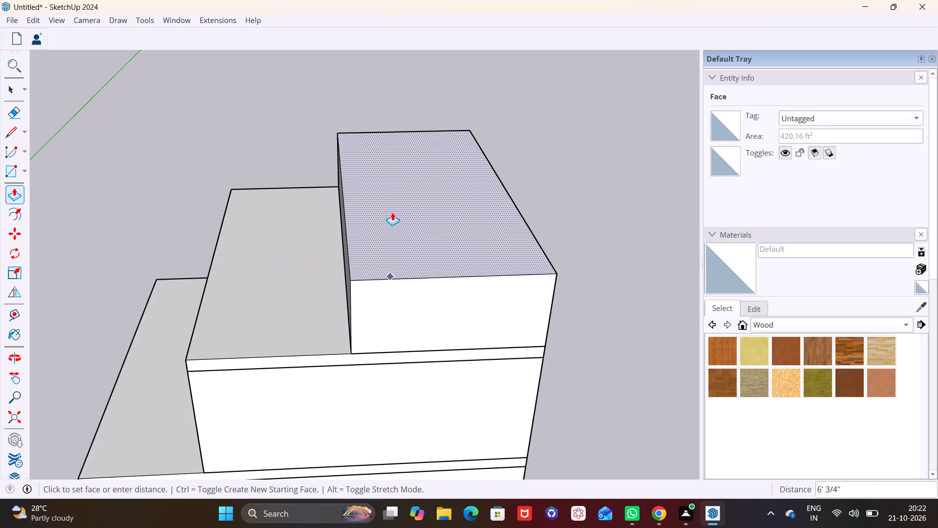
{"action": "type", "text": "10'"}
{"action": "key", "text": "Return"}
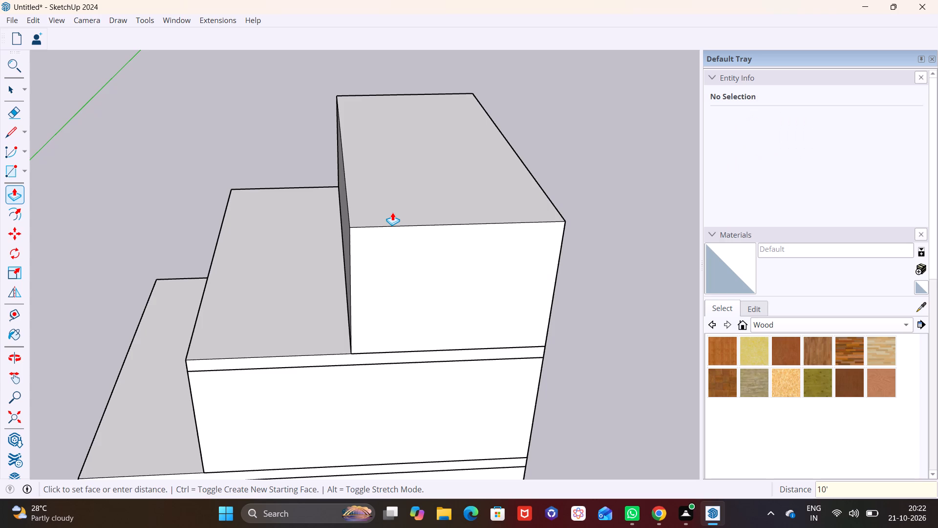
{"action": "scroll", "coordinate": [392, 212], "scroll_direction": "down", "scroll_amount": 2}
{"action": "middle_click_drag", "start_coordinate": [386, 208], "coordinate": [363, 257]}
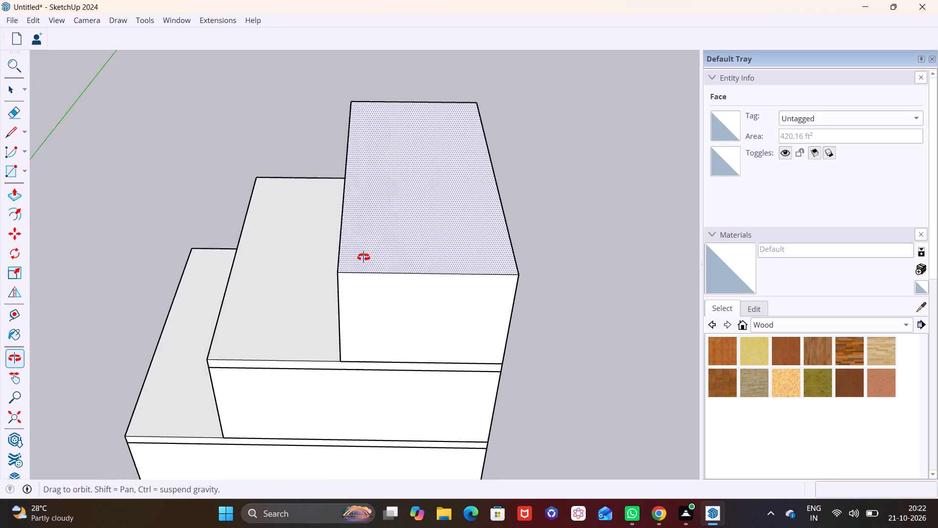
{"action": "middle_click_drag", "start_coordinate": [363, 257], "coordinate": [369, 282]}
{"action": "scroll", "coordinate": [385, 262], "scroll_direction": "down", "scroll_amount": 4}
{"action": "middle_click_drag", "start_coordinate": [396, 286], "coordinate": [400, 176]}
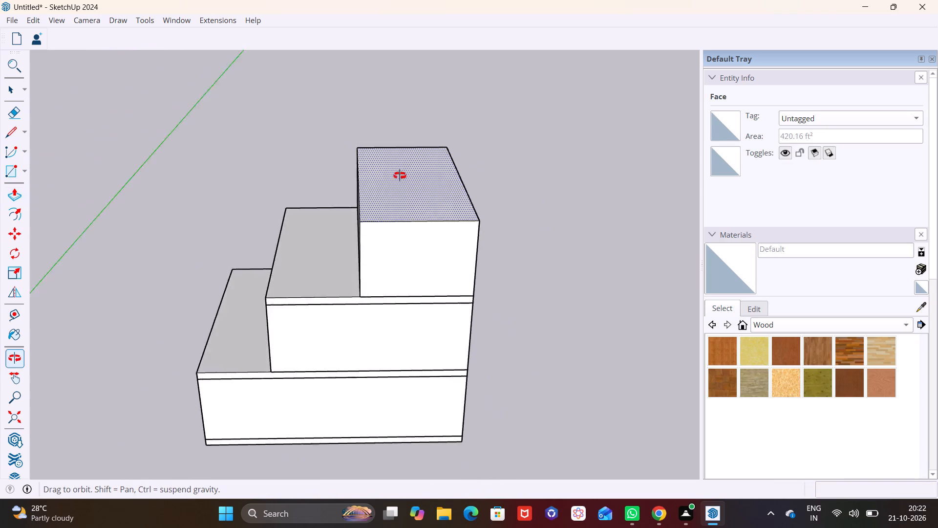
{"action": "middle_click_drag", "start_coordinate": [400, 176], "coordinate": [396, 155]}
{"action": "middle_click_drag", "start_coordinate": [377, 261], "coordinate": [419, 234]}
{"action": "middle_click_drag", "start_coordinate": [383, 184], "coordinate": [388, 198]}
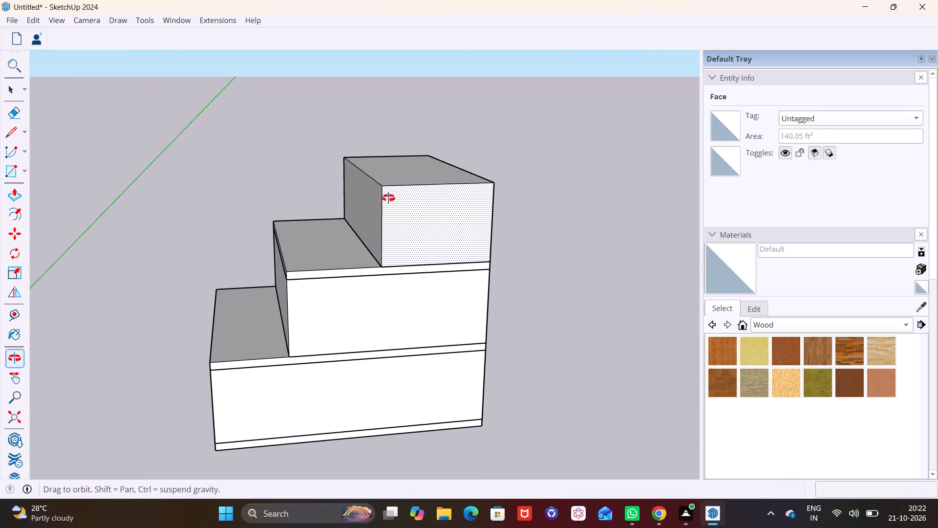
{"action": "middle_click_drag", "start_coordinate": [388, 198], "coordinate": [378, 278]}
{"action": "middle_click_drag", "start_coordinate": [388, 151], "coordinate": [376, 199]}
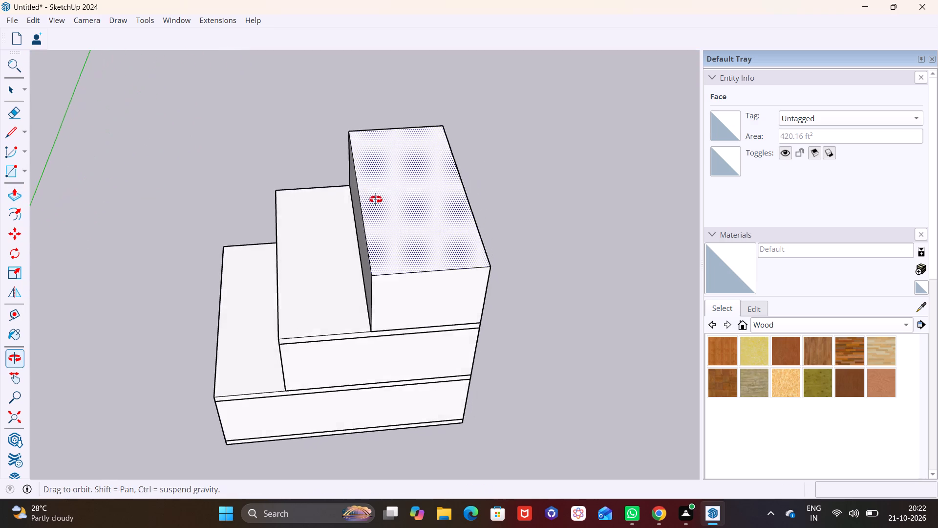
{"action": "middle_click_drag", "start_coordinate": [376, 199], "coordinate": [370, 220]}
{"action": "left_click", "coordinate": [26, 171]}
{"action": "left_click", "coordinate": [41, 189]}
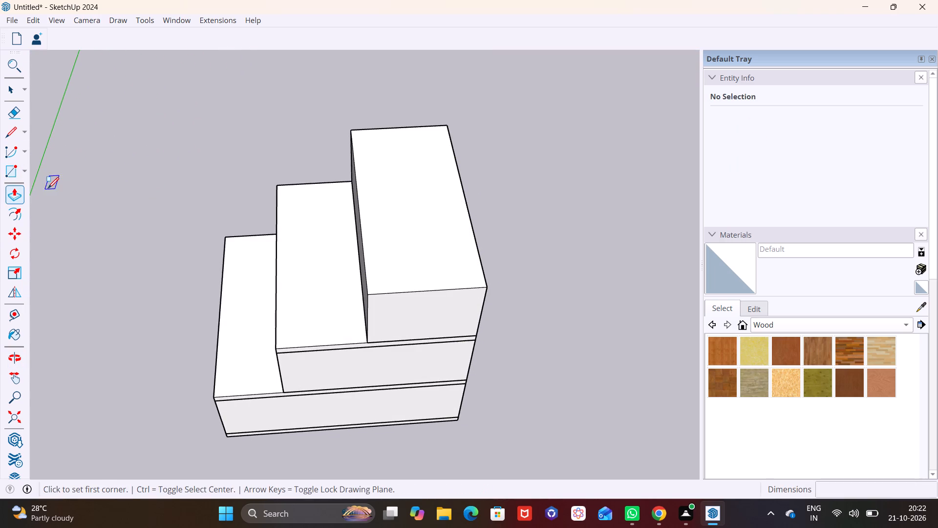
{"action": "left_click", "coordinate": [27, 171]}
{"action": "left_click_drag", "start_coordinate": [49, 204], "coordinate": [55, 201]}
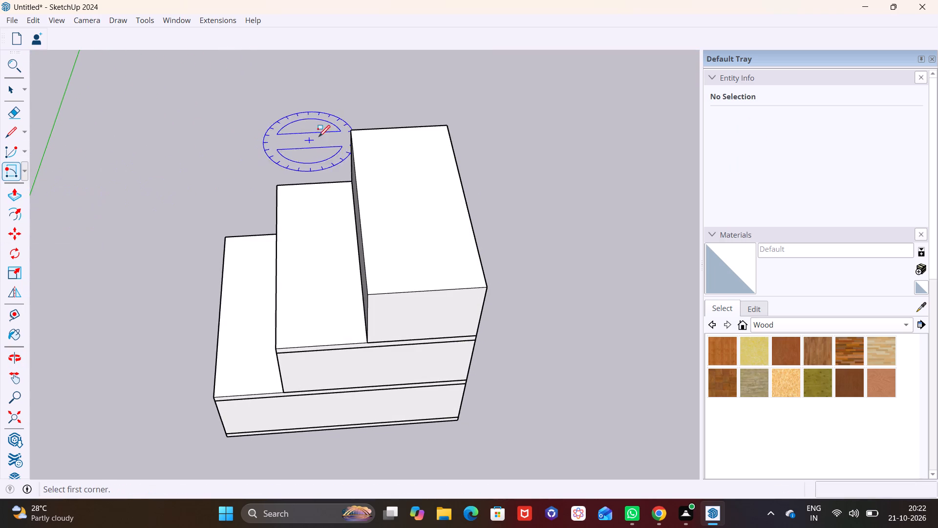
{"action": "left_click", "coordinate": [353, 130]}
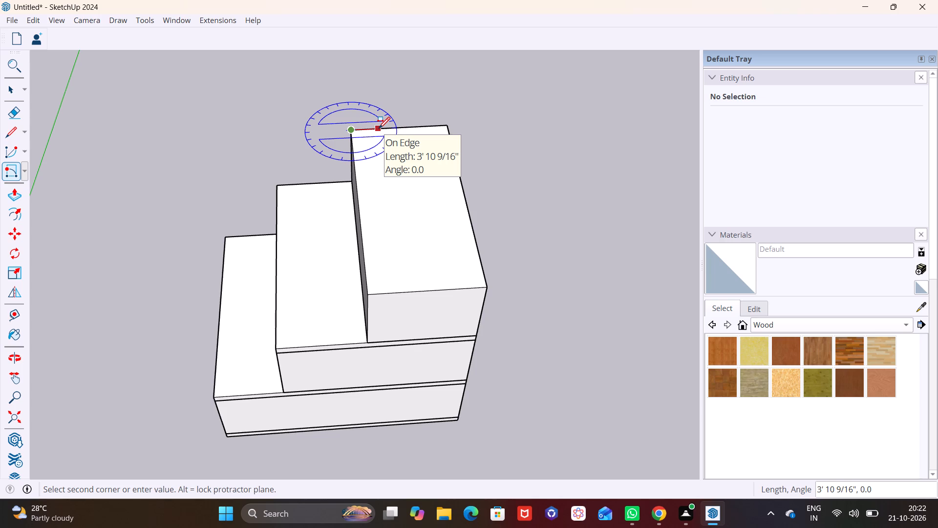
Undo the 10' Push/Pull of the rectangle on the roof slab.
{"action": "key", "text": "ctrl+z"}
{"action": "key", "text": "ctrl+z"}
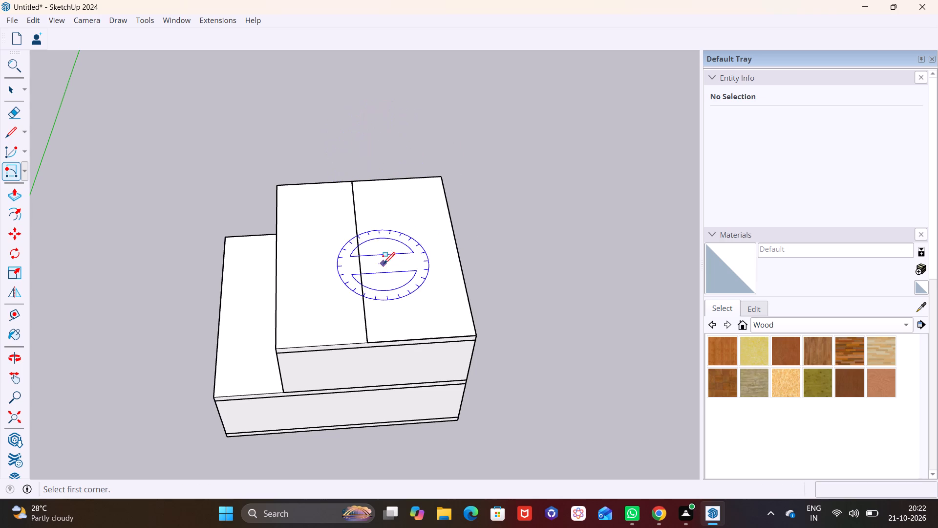
Offset the outline of the rectangle on the roof slab 9" inward.
{"action": "key", "text": "space"}
{"action": "left_click", "coordinate": [386, 260]}
{"action": "left_click", "coordinate": [15, 208]}
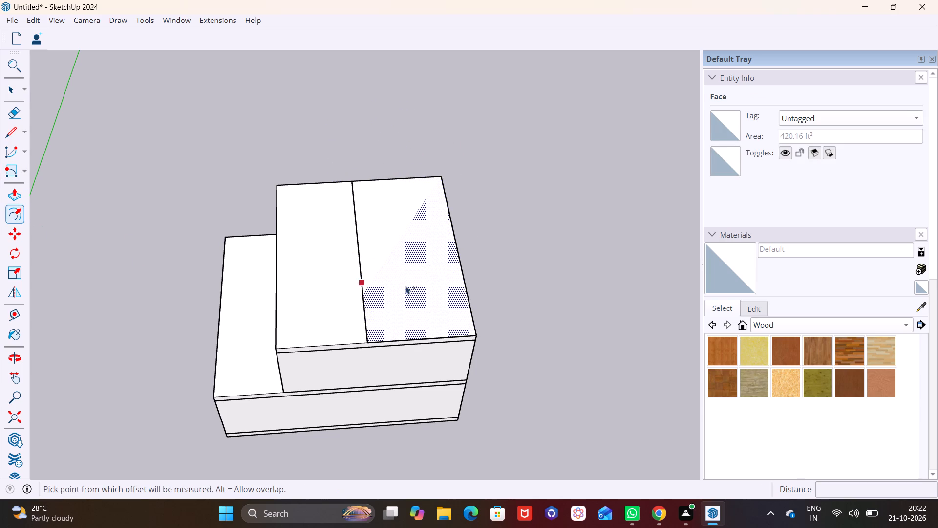
{"action": "left_click", "coordinate": [422, 281]}
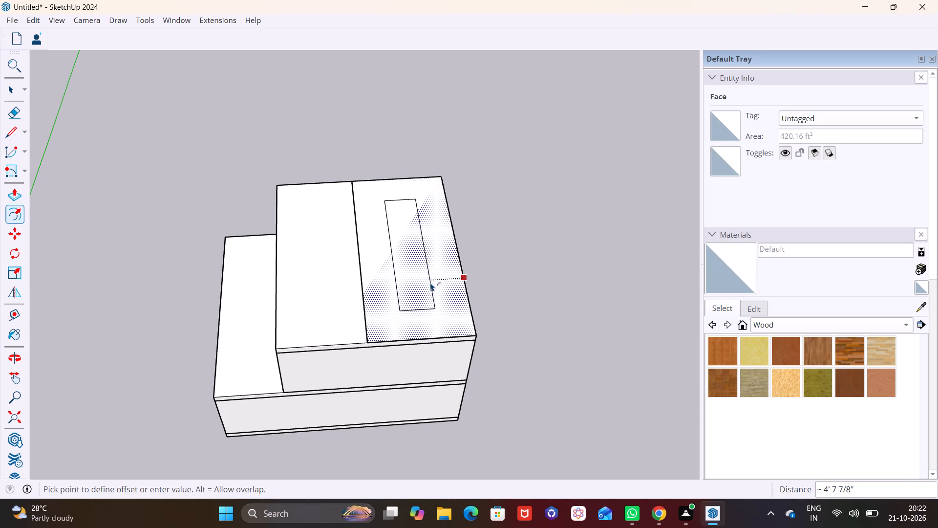
{"action": "type", "text": "10"}
{"action": "key", "text": "BackSpace"}
{"action": "key", "text": "BackSpace"}
{"action": "type", "text": "9\""}
{"action": "key", "text": "Return"}
Push/Pull the 9" wide border face up 10' to form the walls of the new top room.
{"action": "scroll", "coordinate": [405, 301], "scroll_direction": "up", "scroll_amount": 2}
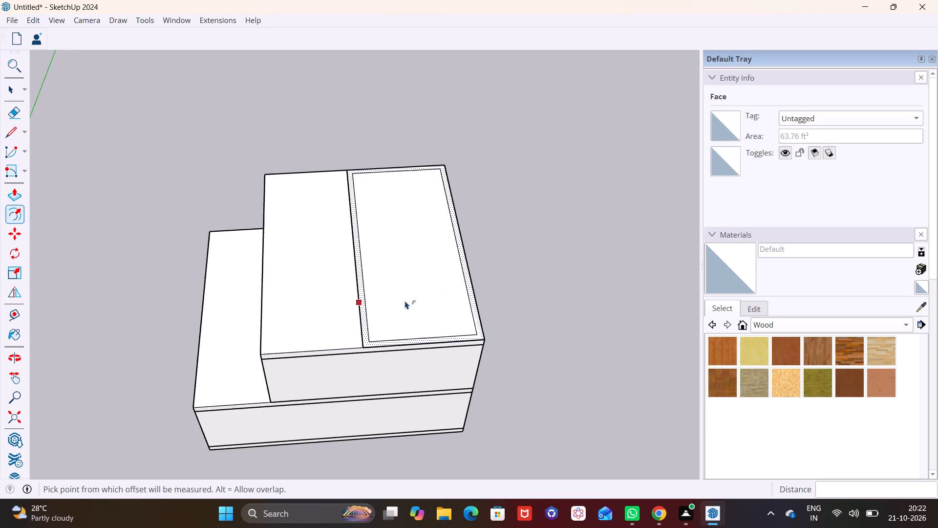
{"action": "scroll", "coordinate": [405, 301], "scroll_direction": "up", "scroll_amount": 4}
{"action": "key", "text": "space"}
{"action": "left_click", "coordinate": [332, 300]}
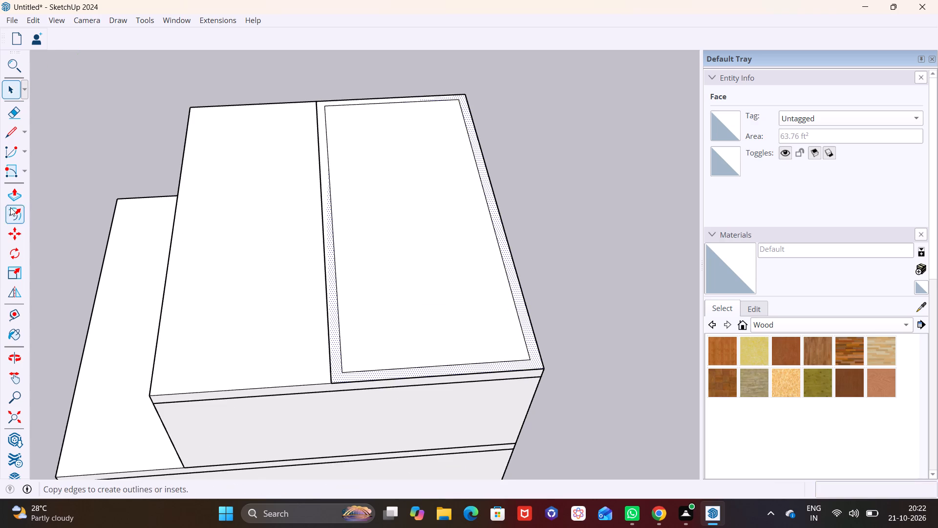
{"action": "left_click", "coordinate": [11, 198]}
{"action": "left_click", "coordinate": [332, 271]}
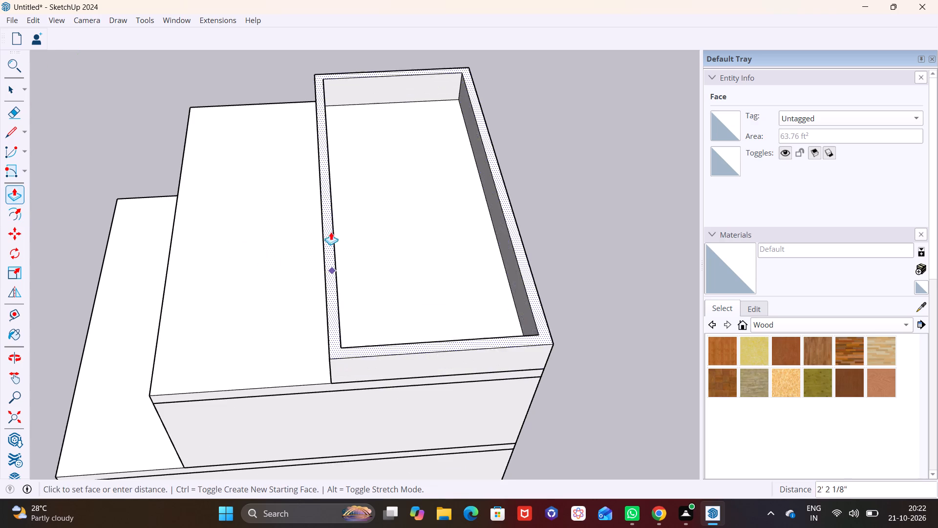
{"action": "type", "text": "10'"}
{"action": "key", "text": "Return"}
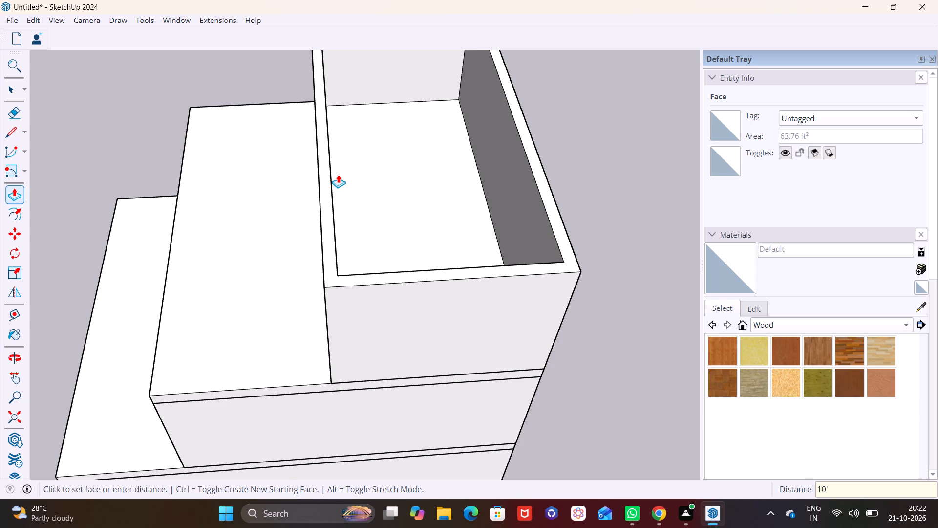
{"action": "key", "text": "space"}
Draw an upright Rotated Rectangle 1' high along the full outer top edge of the top room's back wall.
{"action": "scroll", "coordinate": [468, 203], "scroll_direction": "down", "scroll_amount": 5}
{"action": "middle_click_drag", "start_coordinate": [418, 232], "coordinate": [340, 351], "text": "shift"}
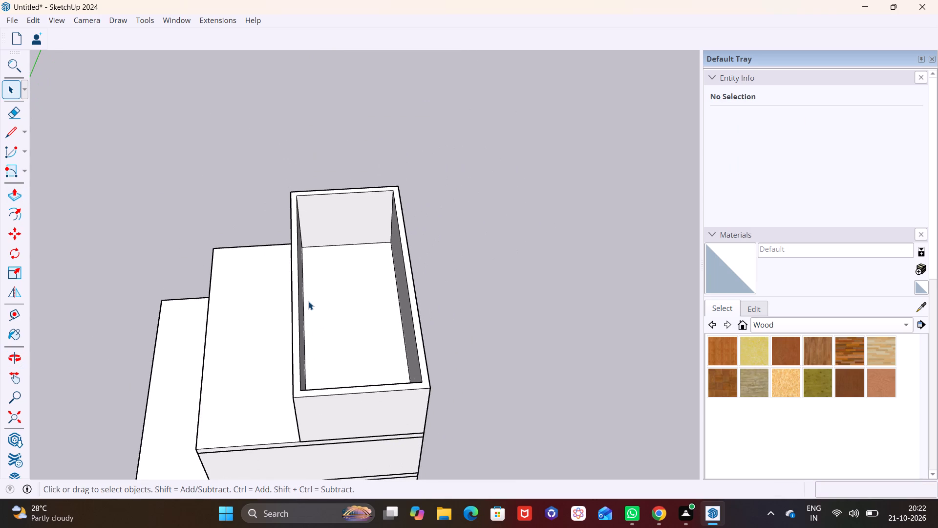
{"action": "scroll", "coordinate": [309, 301], "scroll_direction": "up", "scroll_amount": 1}
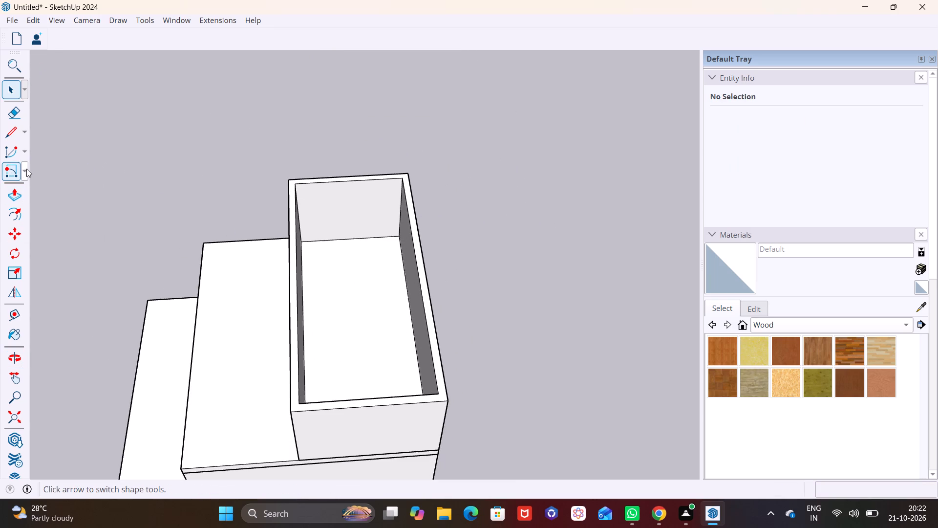
{"action": "left_click", "coordinate": [26, 169]}
{"action": "left_click", "coordinate": [39, 207]}
{"action": "left_click", "coordinate": [289, 180]}
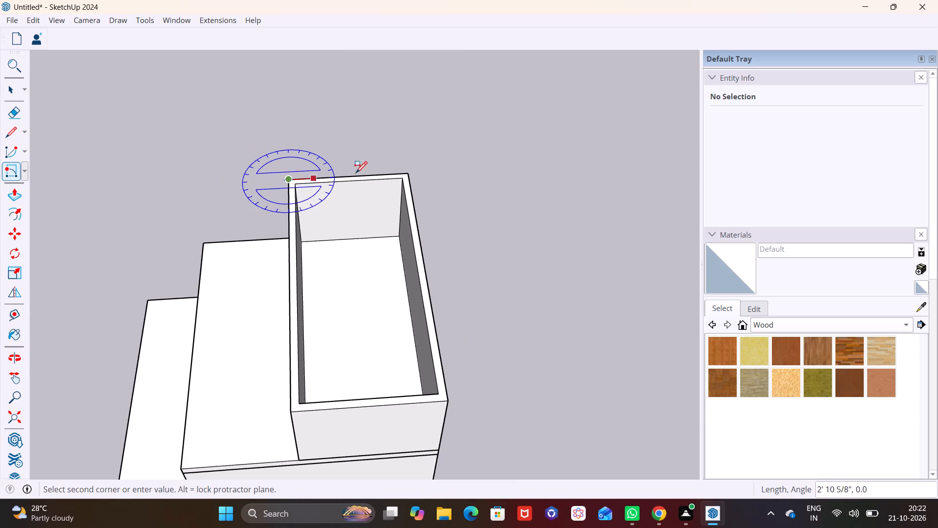
{"action": "left_click", "coordinate": [405, 171]}
{"action": "scroll", "coordinate": [404, 154], "scroll_direction": "down", "scroll_amount": 4}
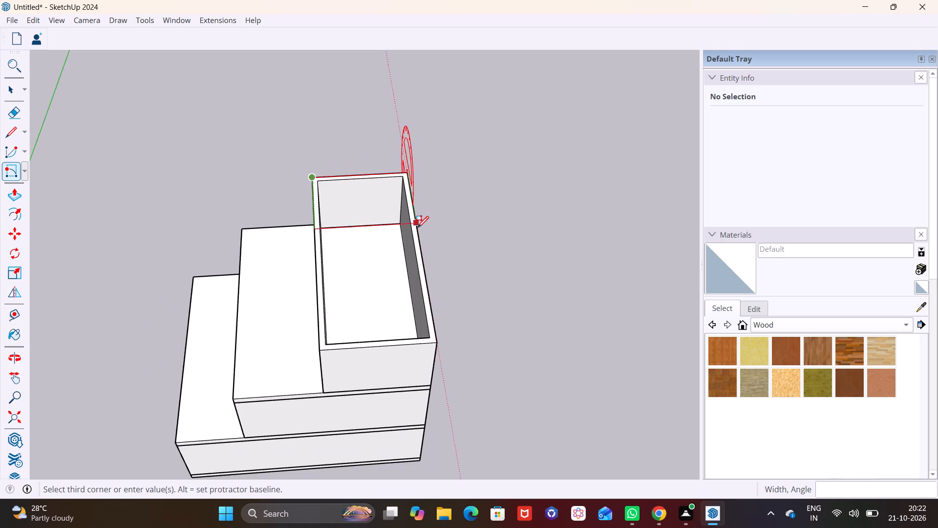
{"action": "middle_click_drag", "start_coordinate": [417, 227], "coordinate": [464, 100]}
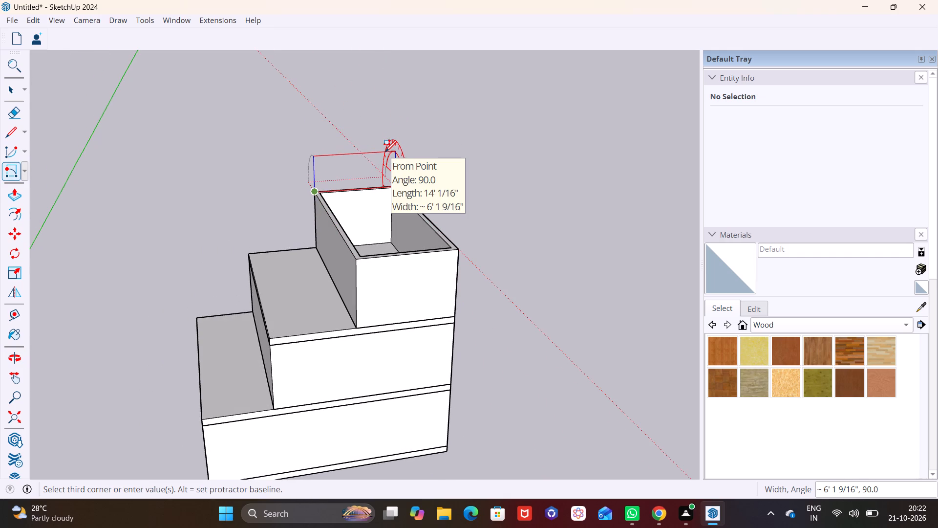
{"action": "type", "text": "1'"}
{"action": "key", "text": "Return"}
{"action": "key", "text": "space"}
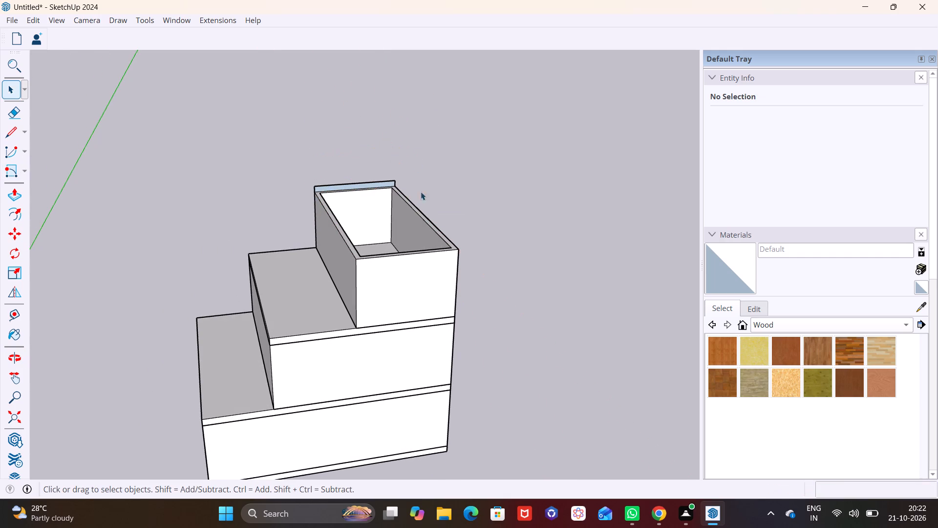
Group the 1' high rectangle on the top room's back wall together with its edges.
{"action": "scroll", "coordinate": [424, 204], "scroll_direction": "up", "scroll_amount": 9}
{"action": "double_click", "coordinate": [306, 178]}
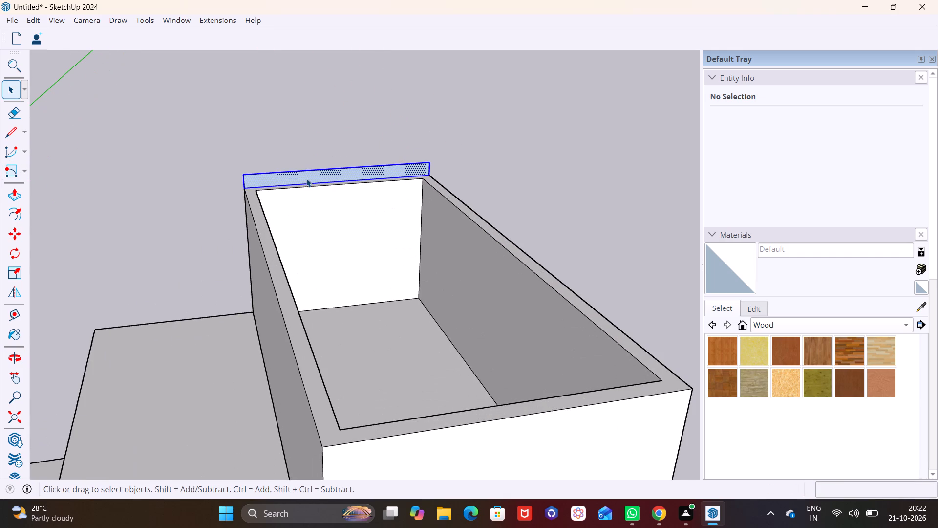
{"action": "right_click", "coordinate": [306, 178]}
{"action": "left_click", "coordinate": [362, 297]}
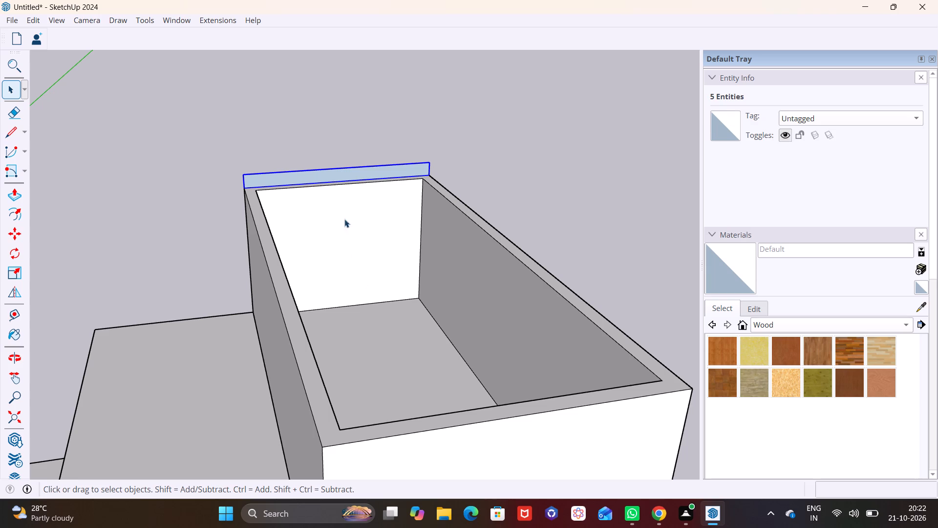
Inside the rectangle's group, Push/Pull its face 30' to the opposite wall's outer face as the top room's roof slab, and close the group.
{"action": "double_click", "coordinate": [330, 178]}
{"action": "left_click", "coordinate": [329, 175]}
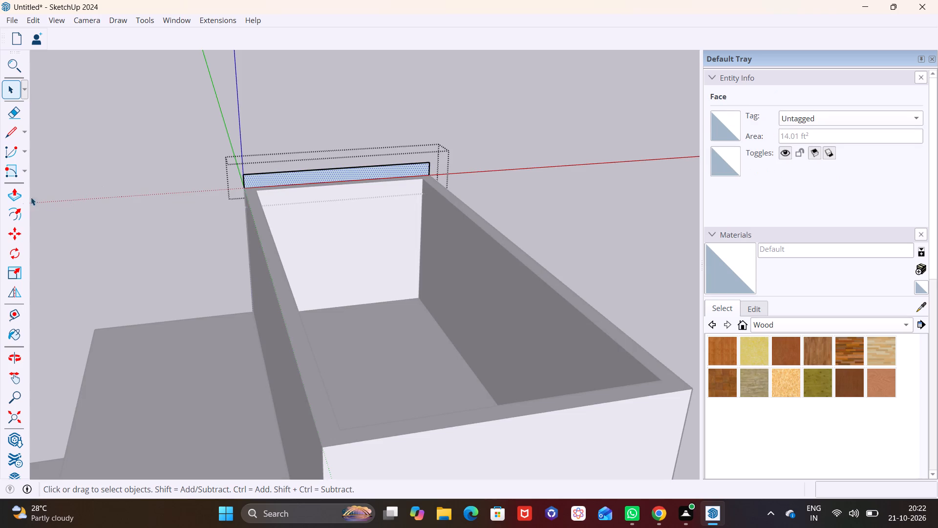
{"action": "left_click", "coordinate": [20, 194]}
{"action": "left_click", "coordinate": [275, 175]}
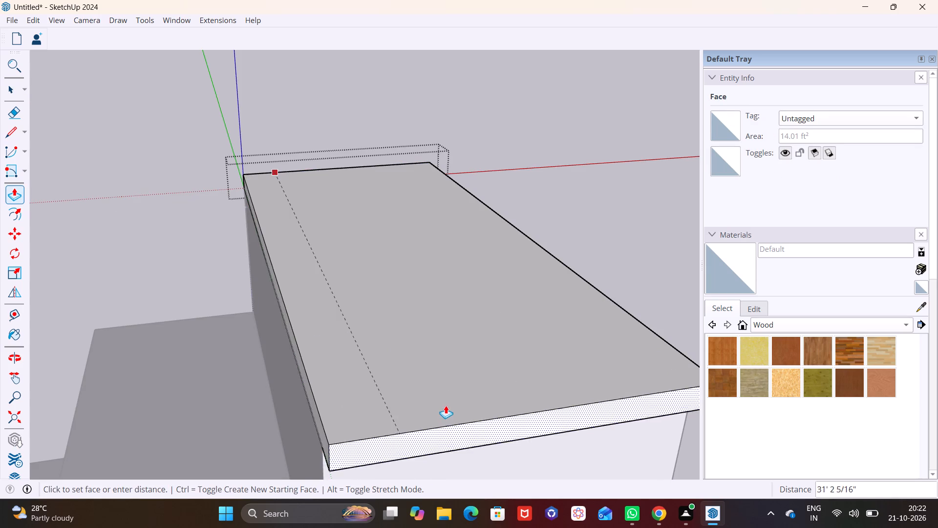
{"action": "left_click", "coordinate": [322, 467]}
{"action": "scroll", "coordinate": [350, 357], "scroll_direction": "down", "scroll_amount": 4}
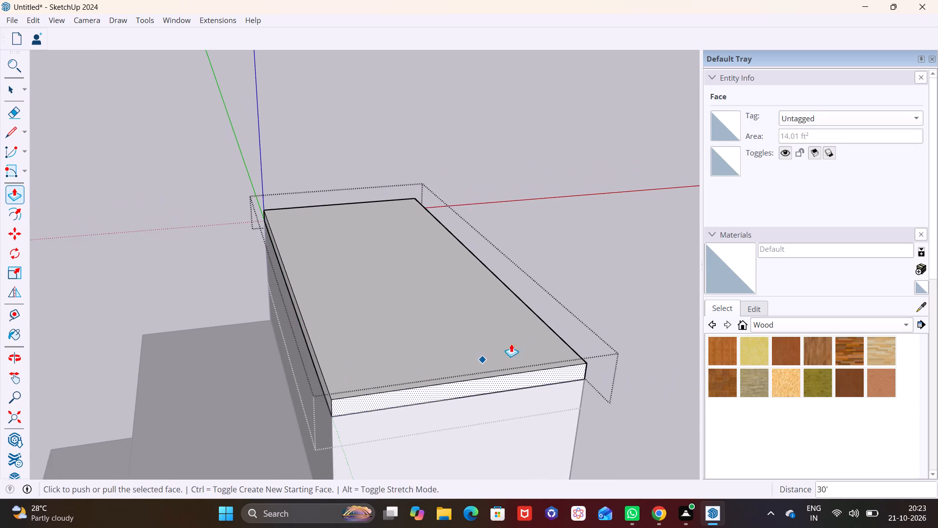
{"action": "key", "text": "space"}
{"action": "left_click", "coordinate": [590, 288]}
Inside the roof slab's group, Push/Pull its long side face out over the terrace to align with the terrace's outer edge, and close the group.
{"action": "middle_click_drag", "start_coordinate": [507, 342], "coordinate": [416, 254]}
{"action": "scroll", "coordinate": [372, 257], "scroll_direction": "down", "scroll_amount": 3}
{"action": "middle_click_drag", "start_coordinate": [358, 279], "coordinate": [543, 316]}
{"action": "middle_click_drag", "start_coordinate": [361, 270], "coordinate": [417, 262], "text": "shift"}
{"action": "scroll", "coordinate": [366, 249], "scroll_direction": "up", "scroll_amount": 2}
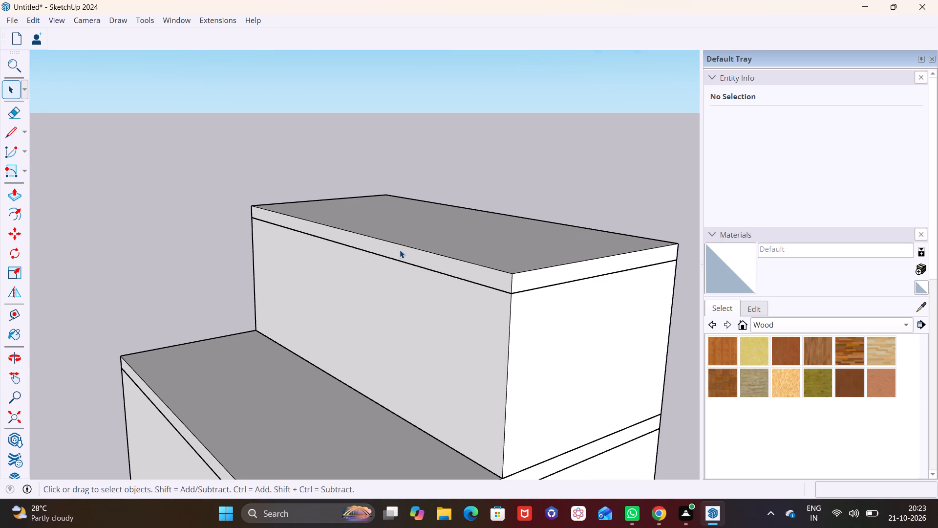
{"action": "triple_click", "coordinate": [400, 250]}
{"action": "left_click", "coordinate": [410, 260]}
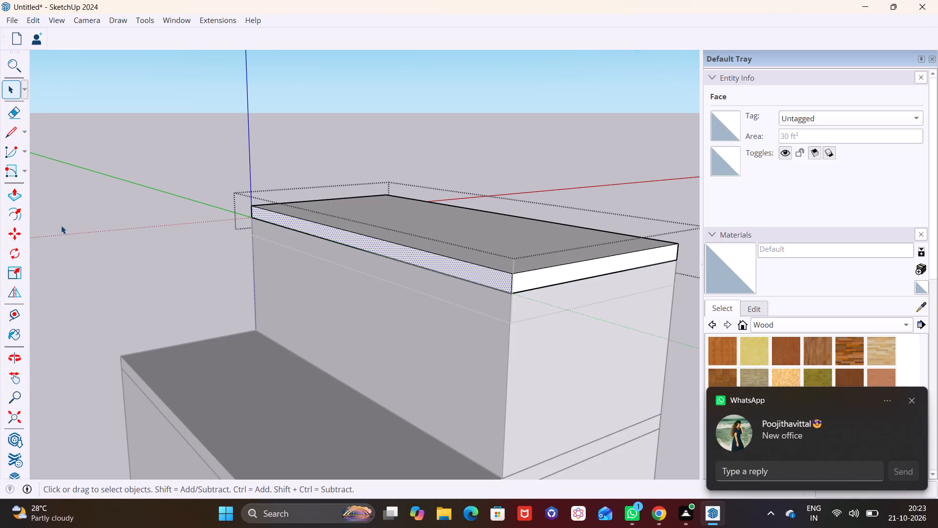
{"action": "left_click", "coordinate": [12, 196]}
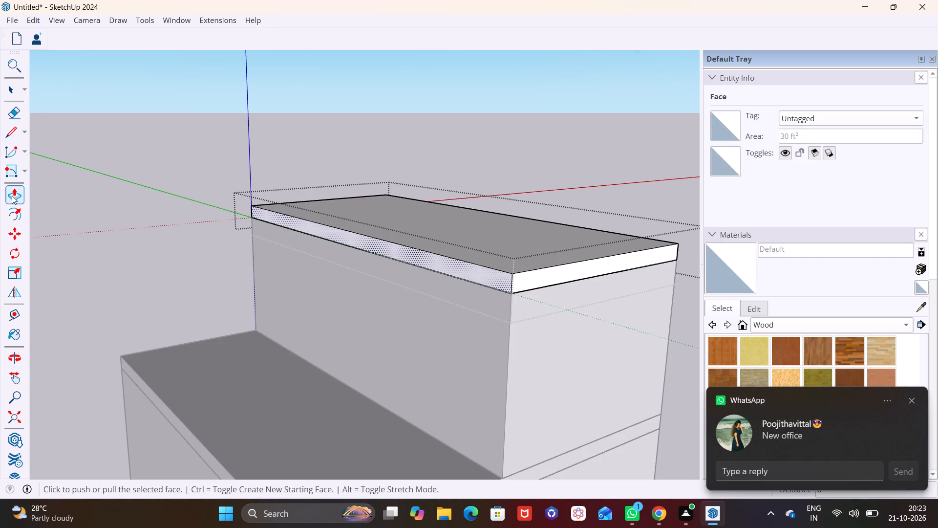
{"action": "left_click", "coordinate": [391, 249]}
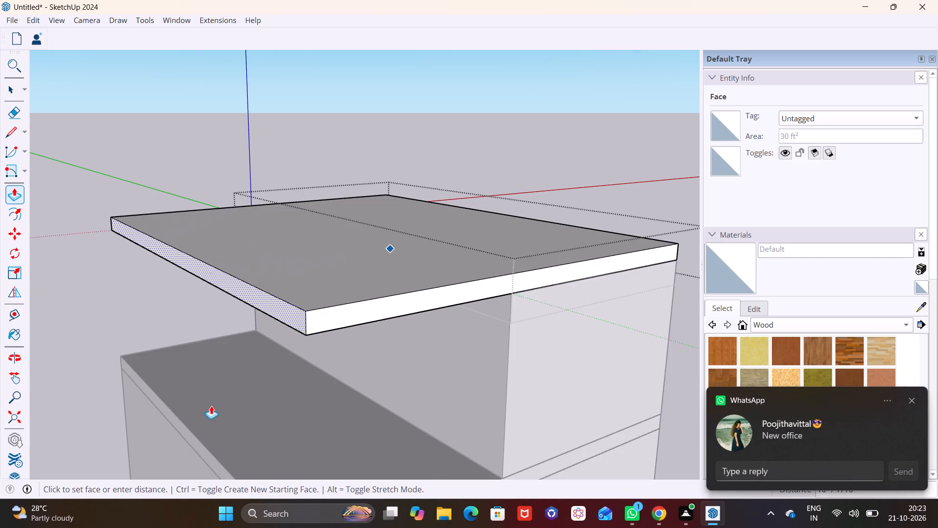
{"action": "left_click", "coordinate": [196, 439]}
{"action": "key", "text": "space"}
{"action": "left_click", "coordinate": [335, 398]}
Draw a rectangle about 17' 4" by 30' on the extended roof slab, leaving a terrace strip along the overhanging side.
{"action": "scroll", "coordinate": [341, 388], "scroll_direction": "down", "scroll_amount": 4}
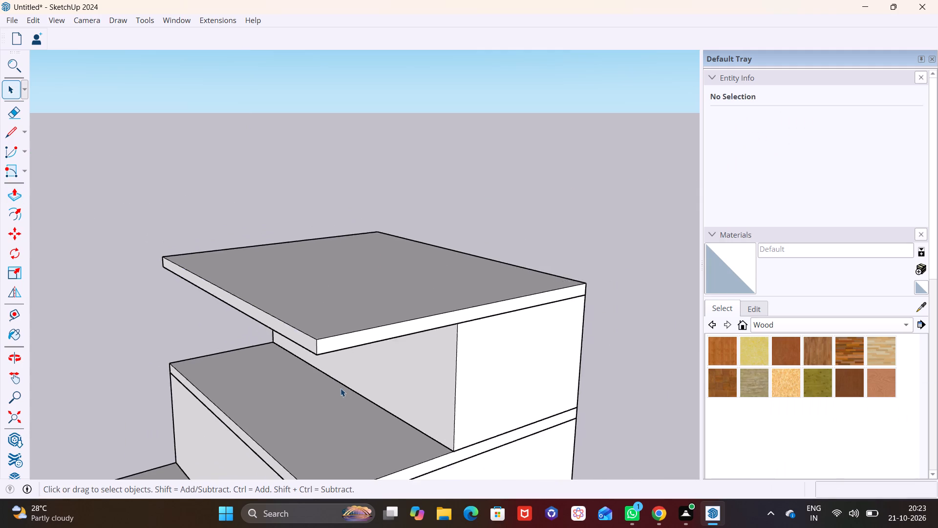
{"action": "scroll", "coordinate": [341, 388], "scroll_direction": "down", "scroll_amount": 2}
{"action": "middle_click_drag", "start_coordinate": [365, 406], "coordinate": [278, 355]}
{"action": "scroll", "coordinate": [300, 339], "scroll_direction": "down", "scroll_amount": 3}
{"action": "middle_click_drag", "start_coordinate": [312, 366], "coordinate": [279, 376]}
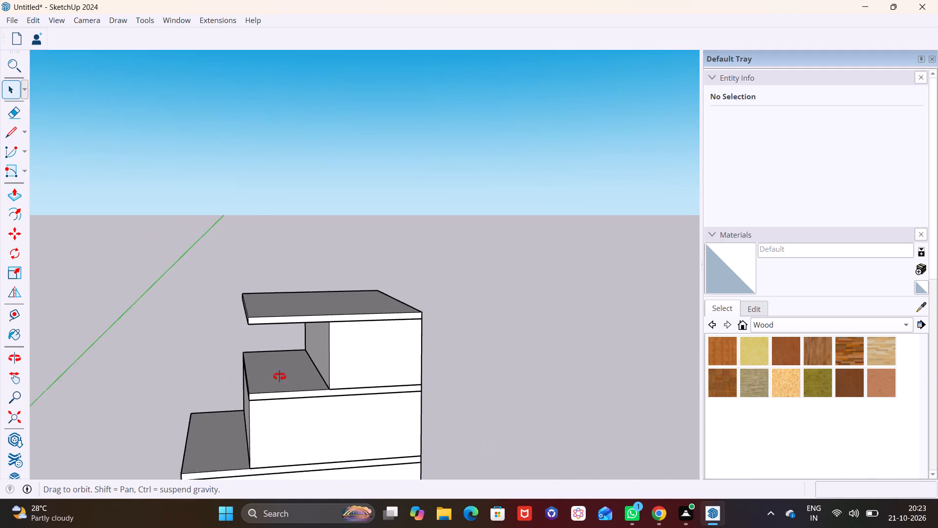
{"action": "middle_click_drag", "start_coordinate": [279, 376], "coordinate": [269, 367]}
{"action": "middle_click_drag", "start_coordinate": [273, 362], "coordinate": [324, 278], "text": "shift"}
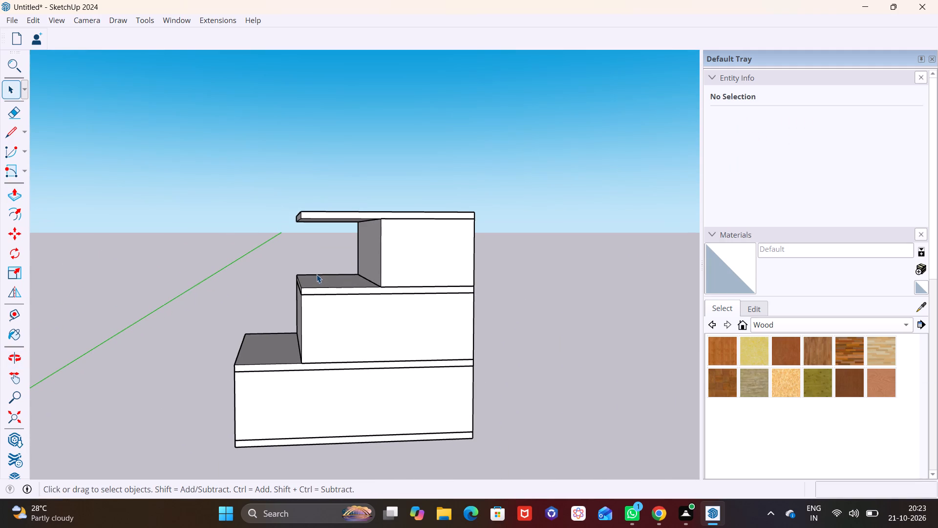
{"action": "middle_click_drag", "start_coordinate": [393, 228], "coordinate": [392, 228]}
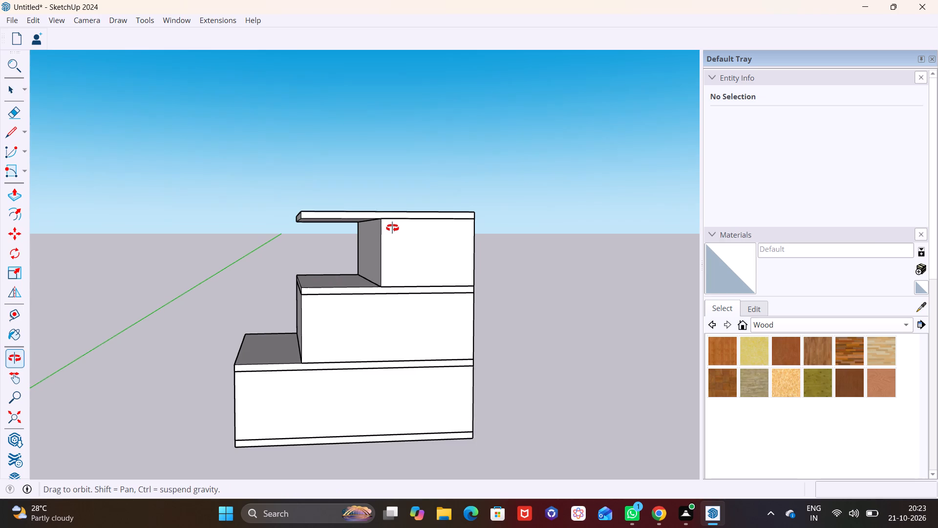
{"action": "middle_click_drag", "start_coordinate": [392, 228], "coordinate": [364, 297]}
{"action": "scroll", "coordinate": [359, 220], "scroll_direction": "down", "scroll_amount": 1}
{"action": "middle_click_drag", "start_coordinate": [358, 221], "coordinate": [356, 230]}
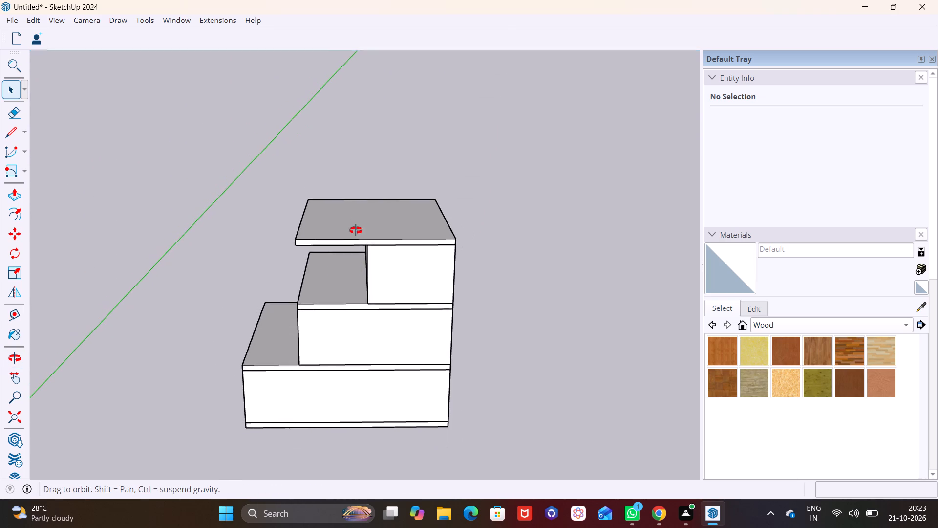
{"action": "middle_click_drag", "start_coordinate": [356, 230], "coordinate": [346, 359]}
{"action": "scroll", "coordinate": [351, 264], "scroll_direction": "down", "scroll_amount": 1}
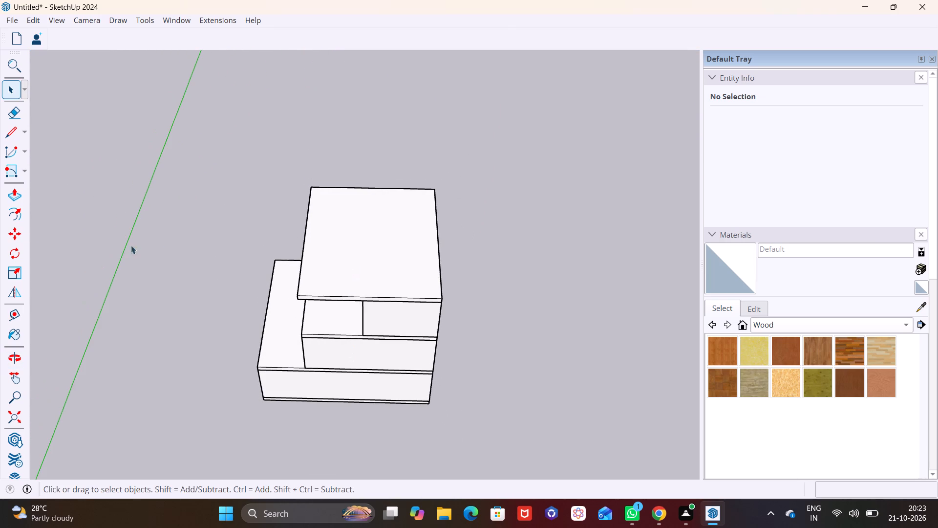
{"action": "left_click", "coordinate": [27, 174]}
{"action": "left_click", "coordinate": [32, 188]}
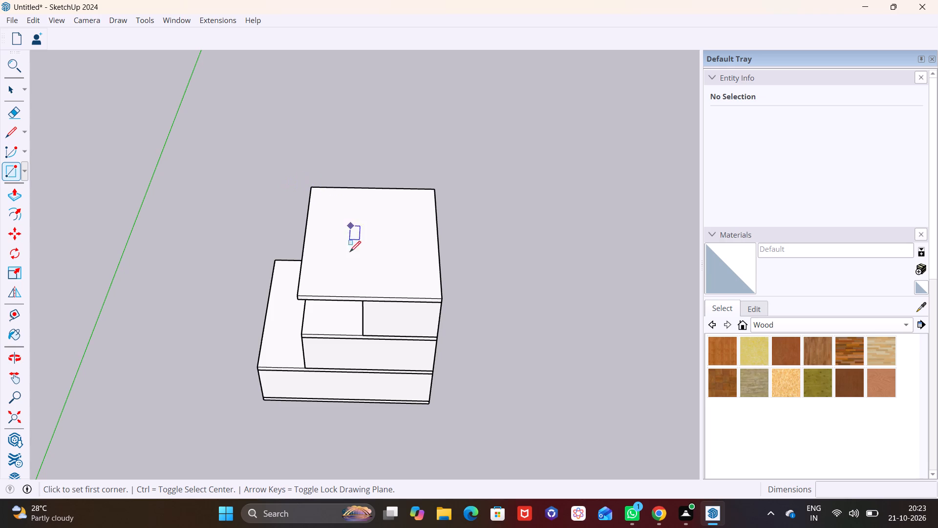
{"action": "left_click", "coordinate": [344, 294]}
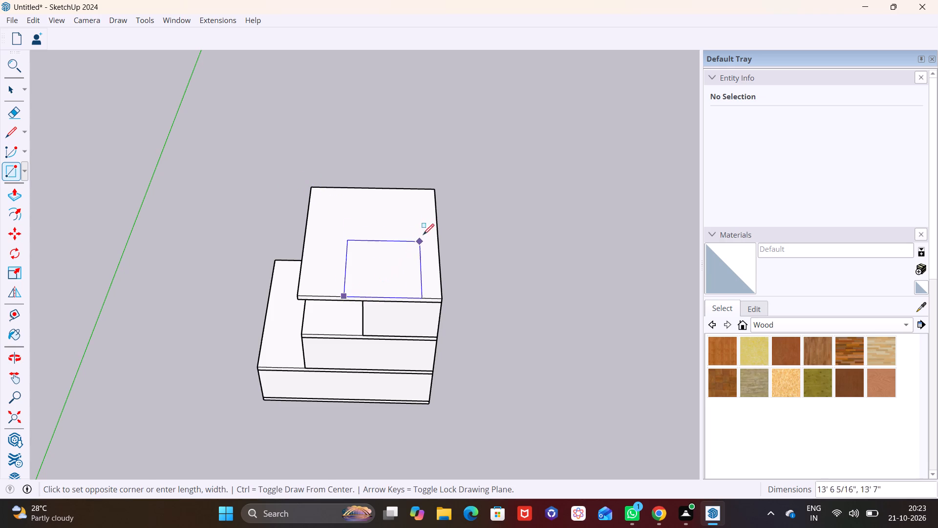
{"action": "left_click", "coordinate": [434, 190]}
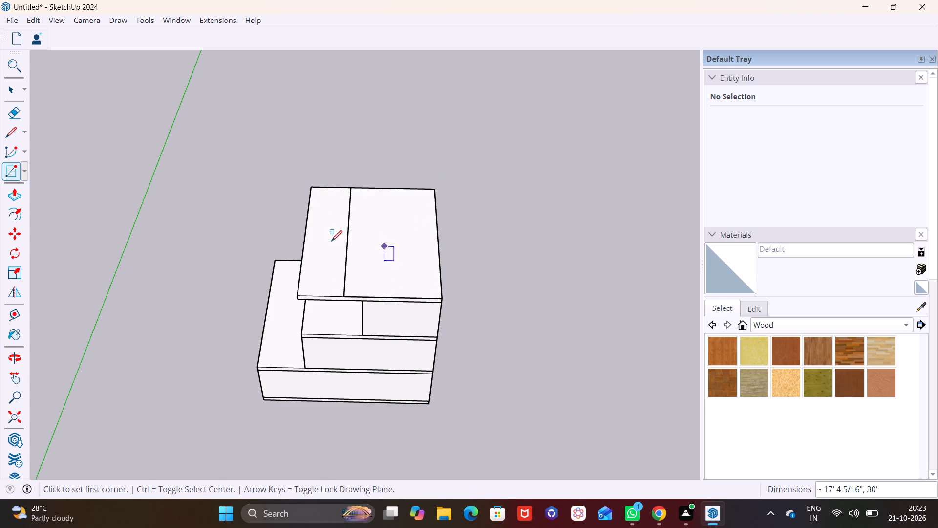
Offset the new rectangle on the roof slab inward by 9" for the walls of the fourth-level room.
{"action": "left_click", "coordinate": [7, 84]}
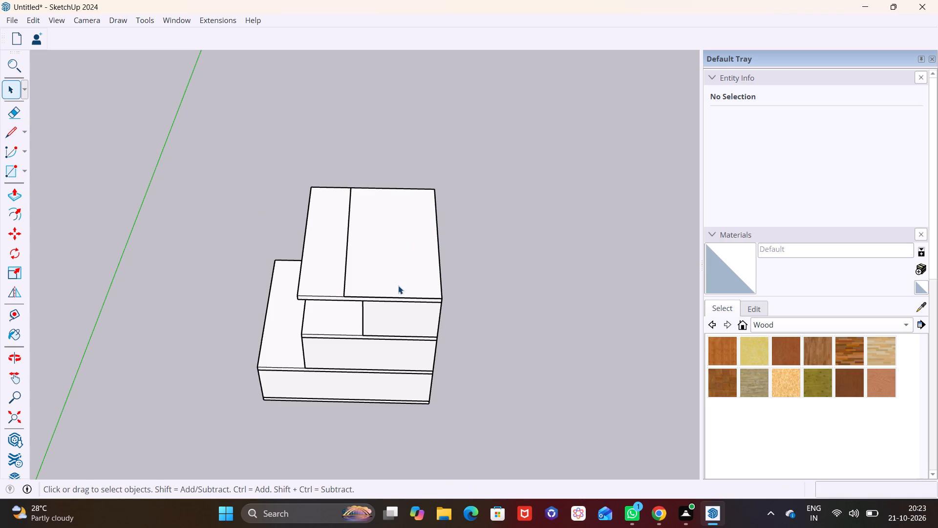
{"action": "left_click", "coordinate": [398, 285]}
{"action": "left_click", "coordinate": [384, 248]}
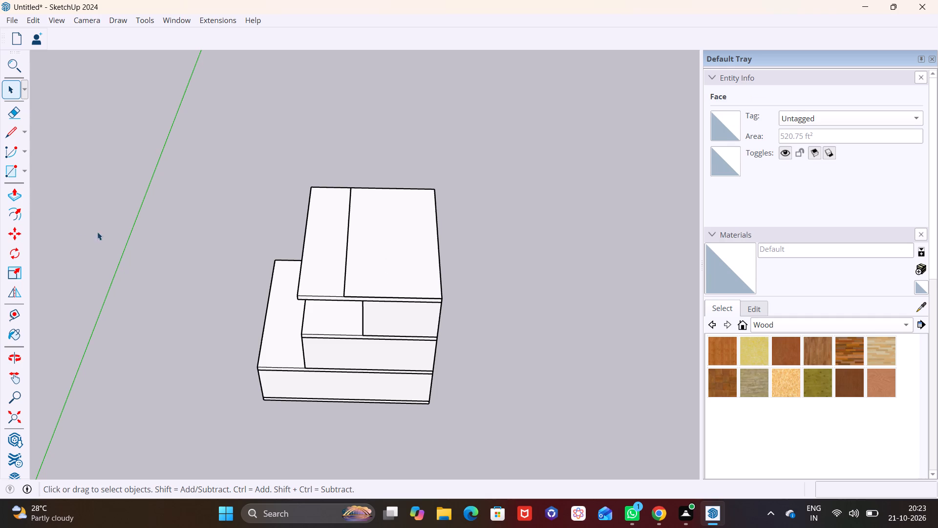
{"action": "left_click", "coordinate": [21, 213]}
{"action": "left_click", "coordinate": [403, 279]}
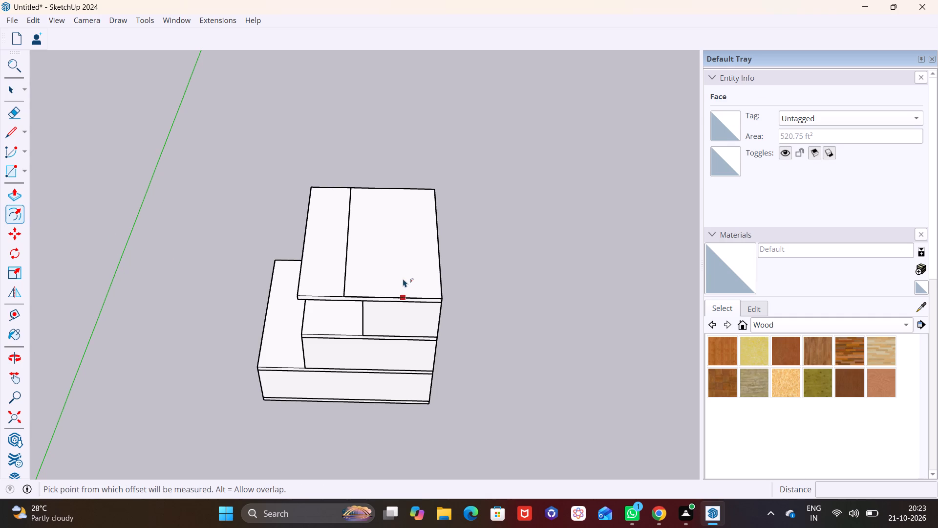
{"action": "type", "text": "9\""}
{"action": "key", "text": "Return"}
Push/Pull the 9" wide border face up 10' to form the walls of the fourth-level room.
{"action": "scroll", "coordinate": [424, 281], "scroll_direction": "up", "scroll_amount": 3}
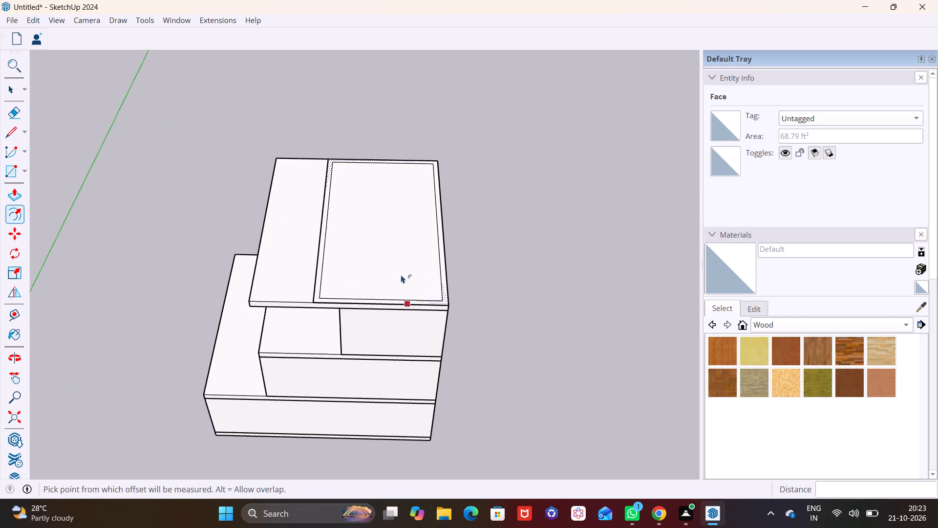
{"action": "scroll", "coordinate": [401, 275], "scroll_direction": "up", "scroll_amount": 1}
{"action": "left_click", "coordinate": [14, 90]}
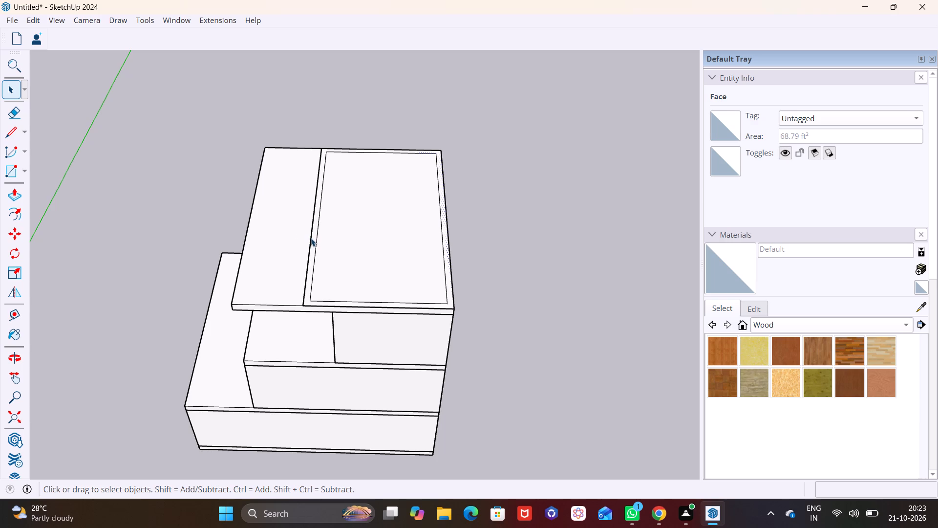
{"action": "left_click", "coordinate": [314, 238]}
{"action": "left_click", "coordinate": [314, 238]}
{"action": "scroll", "coordinate": [314, 238], "scroll_direction": "up", "scroll_amount": 5}
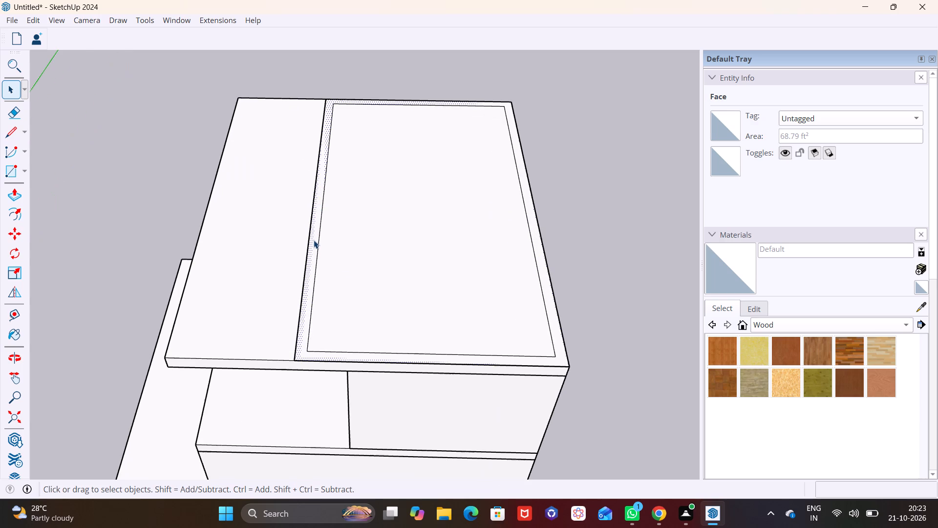
{"action": "left_click", "coordinate": [14, 192]}
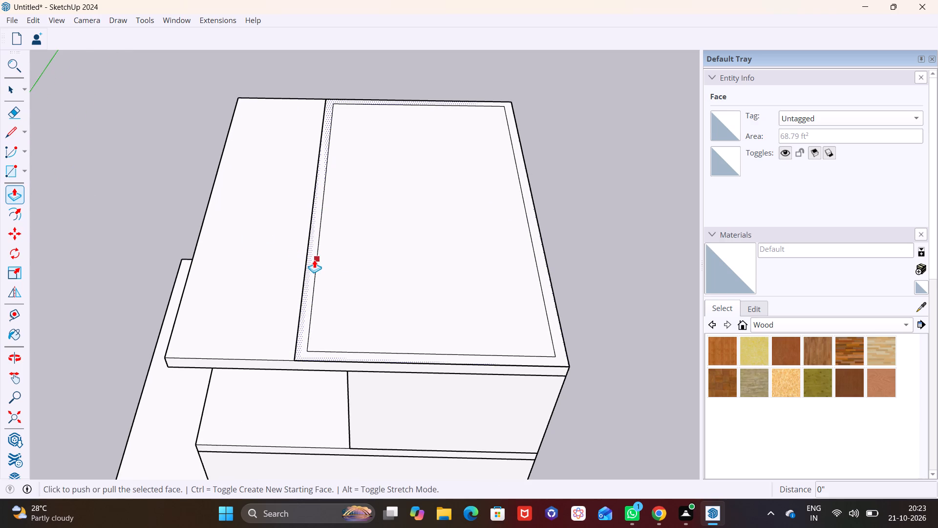
{"action": "left_click", "coordinate": [314, 260]}
{"action": "type", "text": "10'"}
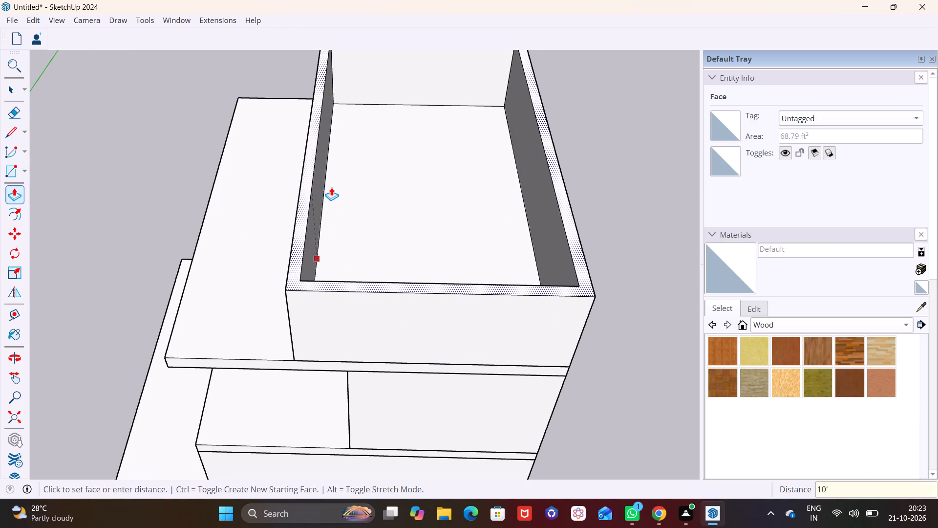
{"action": "key", "text": "Return"}
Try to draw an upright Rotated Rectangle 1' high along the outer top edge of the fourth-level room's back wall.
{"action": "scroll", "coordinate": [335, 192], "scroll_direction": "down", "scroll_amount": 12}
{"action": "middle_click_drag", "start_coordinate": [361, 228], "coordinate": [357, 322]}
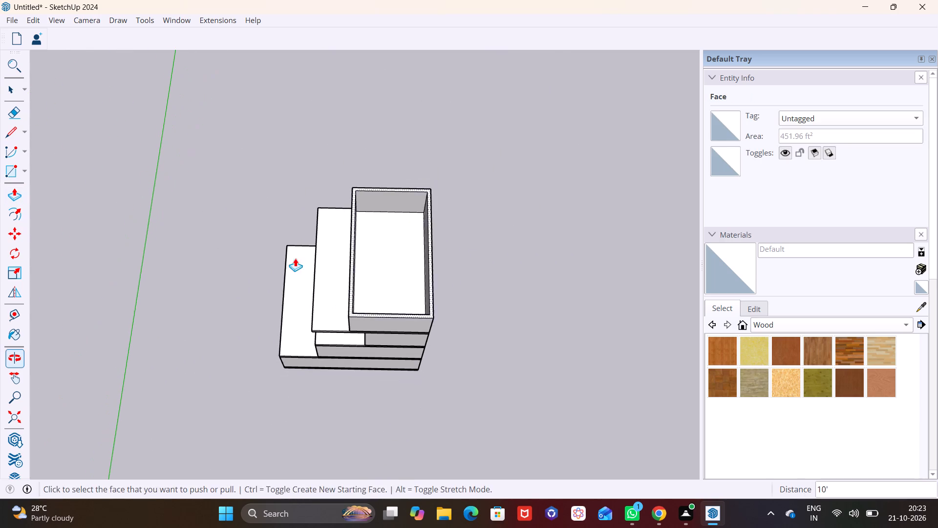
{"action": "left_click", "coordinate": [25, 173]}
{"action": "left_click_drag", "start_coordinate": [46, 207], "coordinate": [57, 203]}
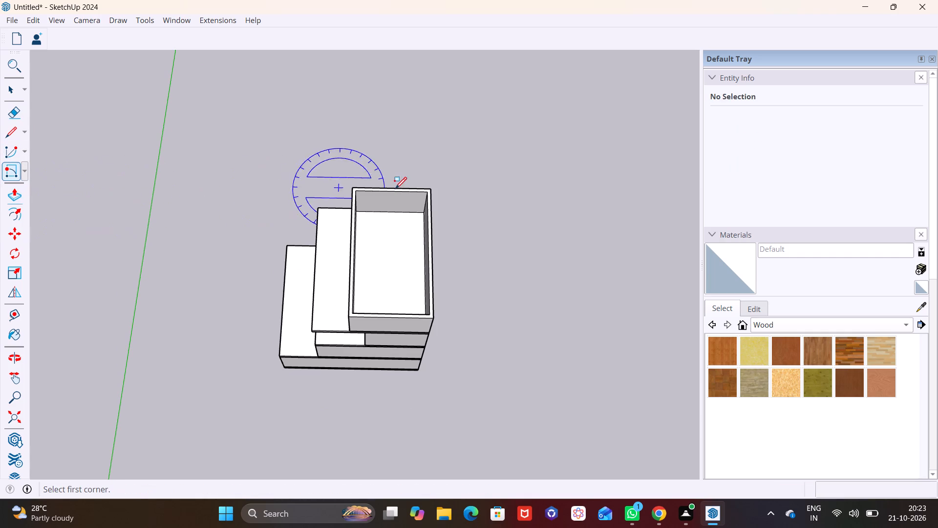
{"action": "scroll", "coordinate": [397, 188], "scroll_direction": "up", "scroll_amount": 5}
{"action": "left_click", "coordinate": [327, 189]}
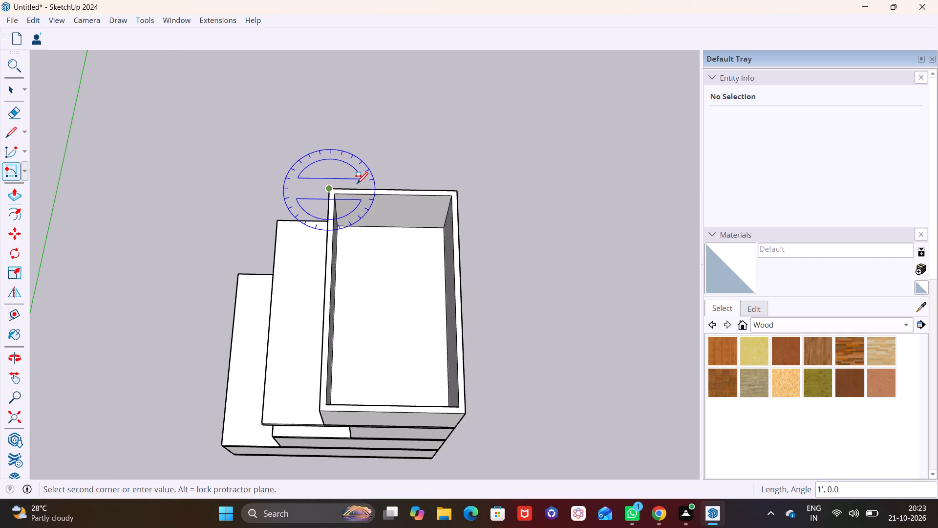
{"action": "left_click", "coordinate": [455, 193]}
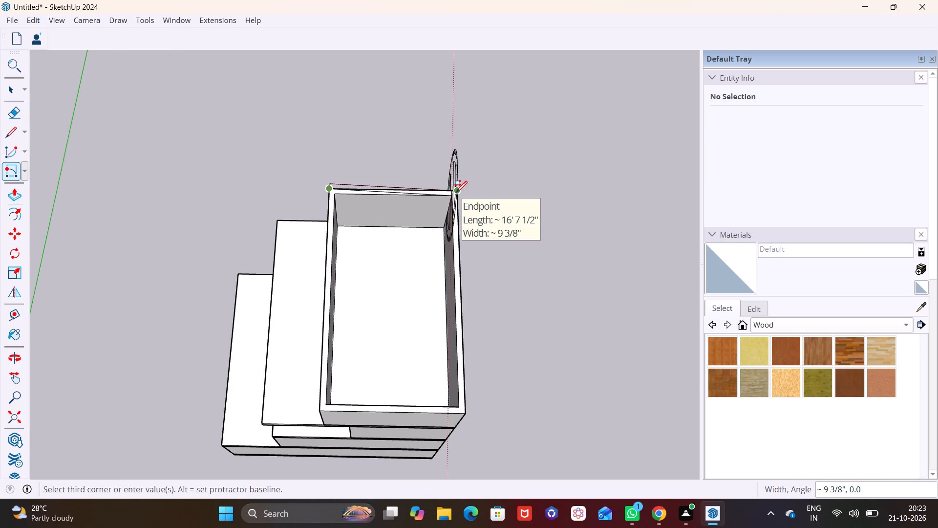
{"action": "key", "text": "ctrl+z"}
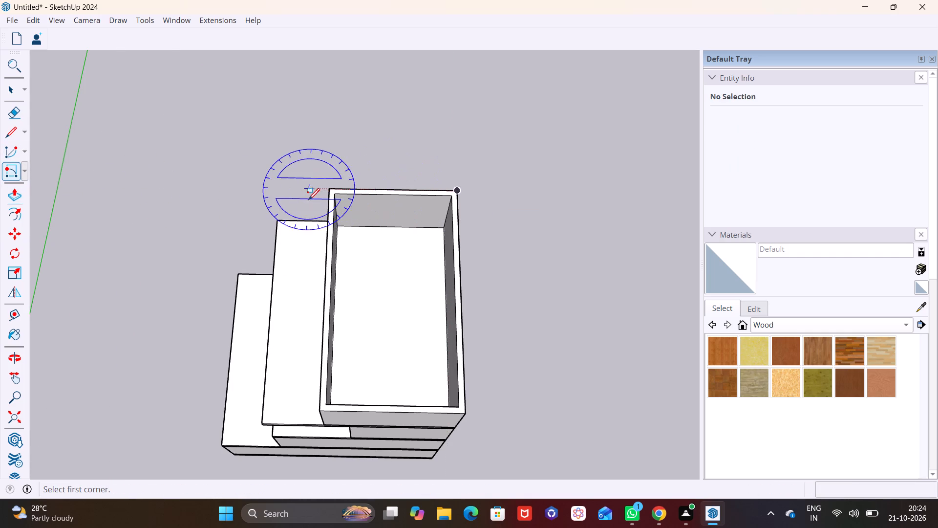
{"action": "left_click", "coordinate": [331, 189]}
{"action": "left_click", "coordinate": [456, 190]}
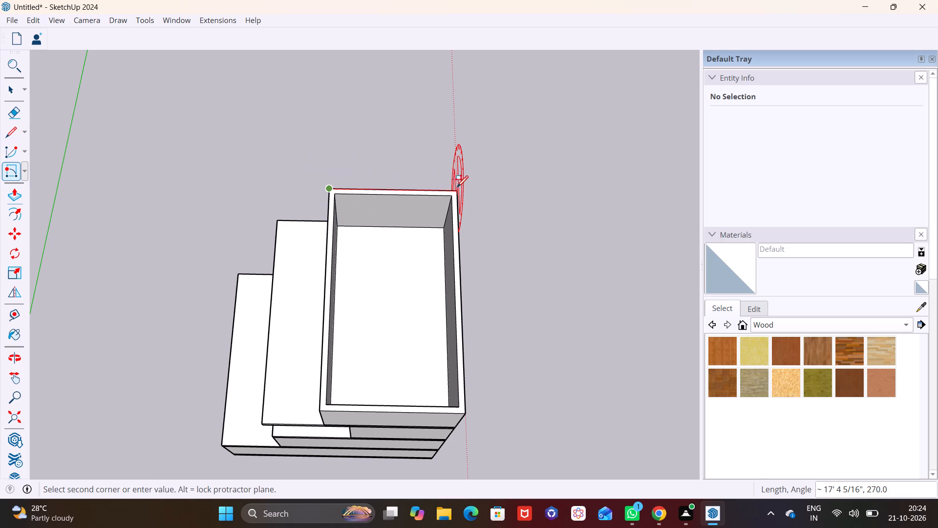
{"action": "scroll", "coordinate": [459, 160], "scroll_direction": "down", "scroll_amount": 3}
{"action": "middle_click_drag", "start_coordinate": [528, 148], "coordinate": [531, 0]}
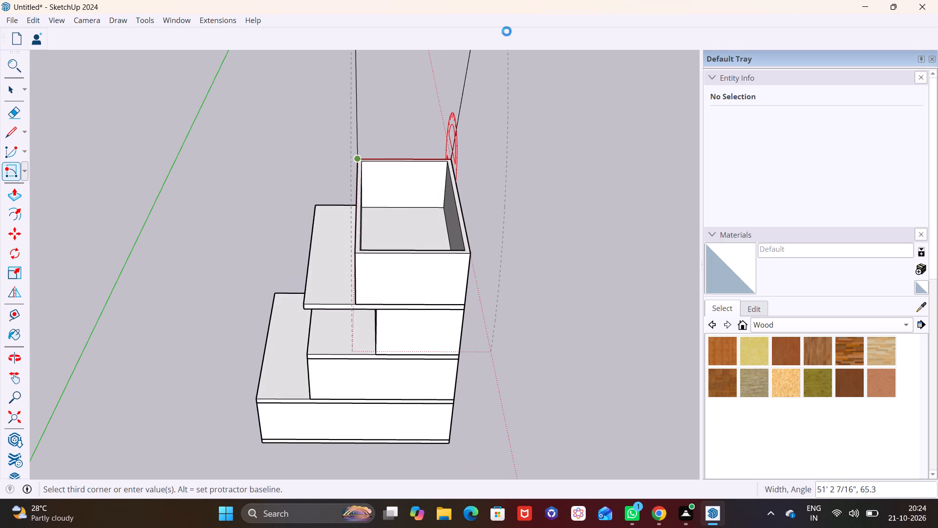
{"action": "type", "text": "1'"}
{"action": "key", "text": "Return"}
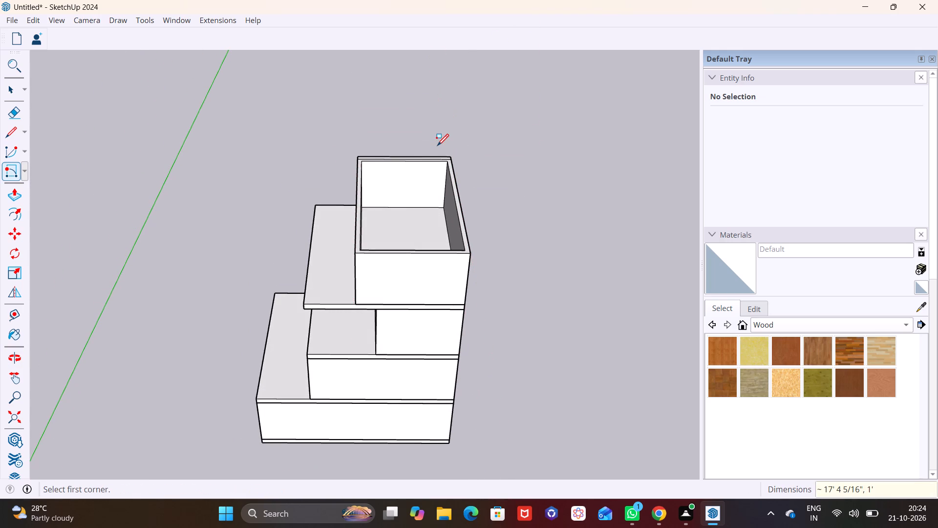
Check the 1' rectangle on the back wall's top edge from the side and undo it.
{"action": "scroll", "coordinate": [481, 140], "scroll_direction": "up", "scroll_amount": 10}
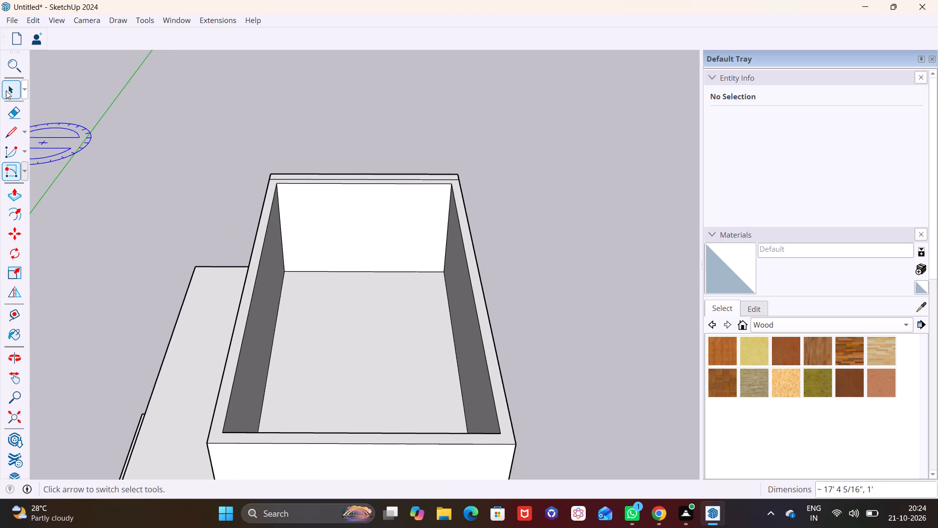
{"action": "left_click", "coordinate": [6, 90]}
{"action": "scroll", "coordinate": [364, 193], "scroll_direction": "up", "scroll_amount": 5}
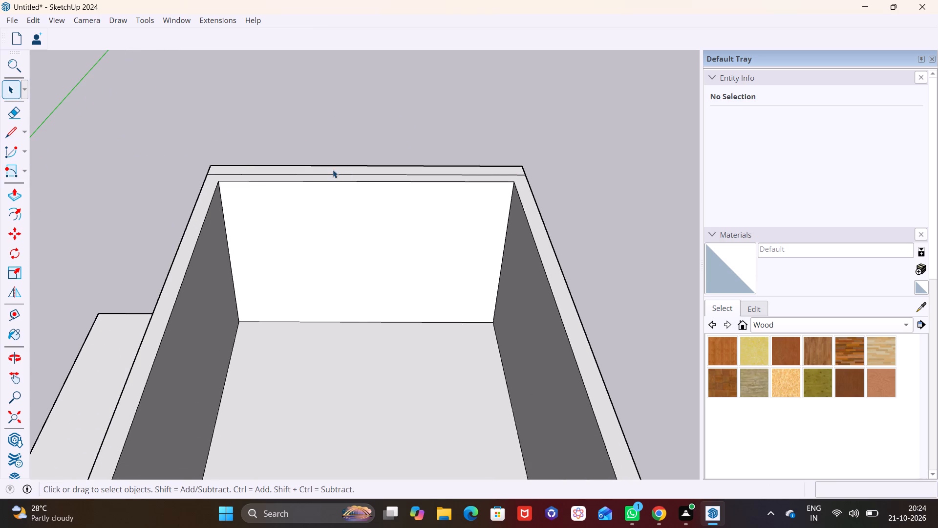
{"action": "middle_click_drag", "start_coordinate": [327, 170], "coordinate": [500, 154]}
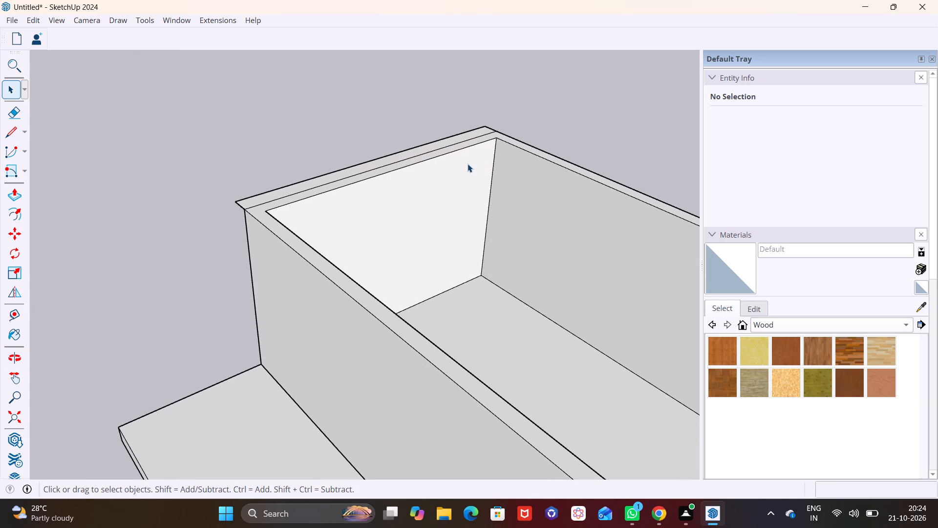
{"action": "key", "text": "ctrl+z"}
Draw an upright Rotated Rectangle 1' high along the outer top edge of the fourth-level room's back wall.
{"action": "scroll", "coordinate": [392, 189], "scroll_direction": "down", "scroll_amount": 4}
{"action": "middle_click_drag", "start_coordinate": [384, 201], "coordinate": [283, 191], "text": "shift"}
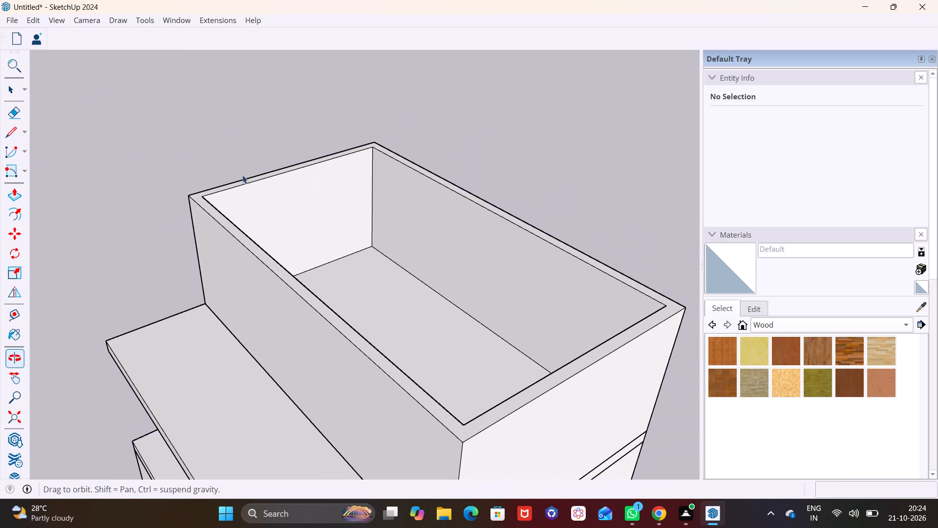
{"action": "left_click", "coordinate": [24, 172]}
{"action": "left_click", "coordinate": [39, 204]}
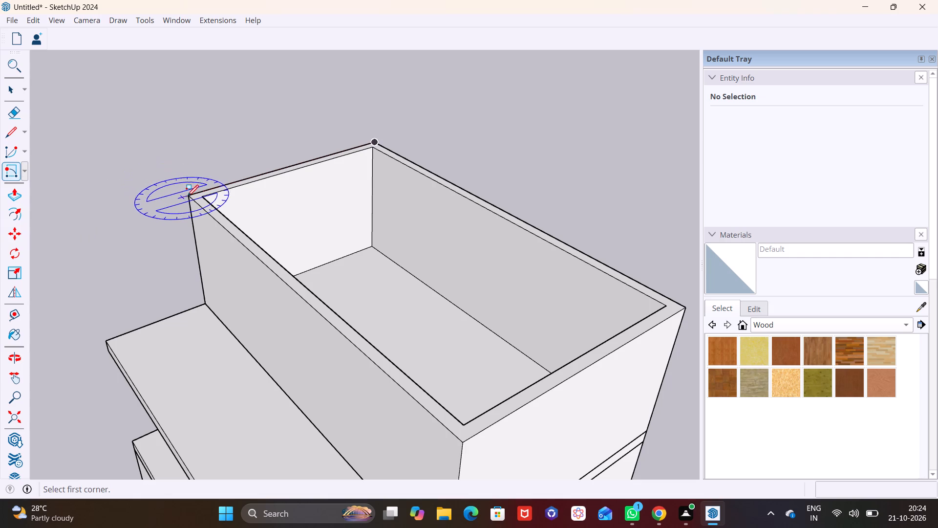
{"action": "left_click", "coordinate": [191, 196]}
{"action": "left_click", "coordinate": [374, 140]}
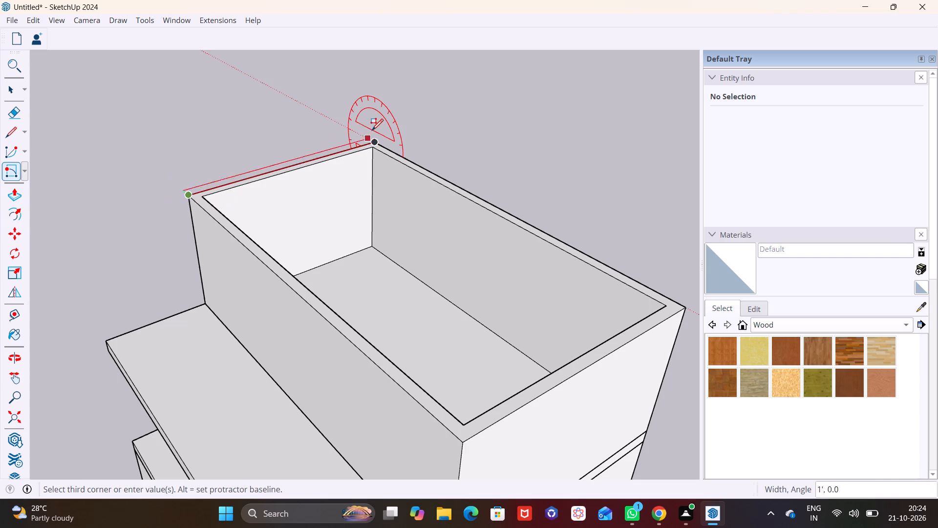
{"action": "type", "text": "1'"}
{"action": "key", "text": "Return"}
{"action": "key", "text": "space"}
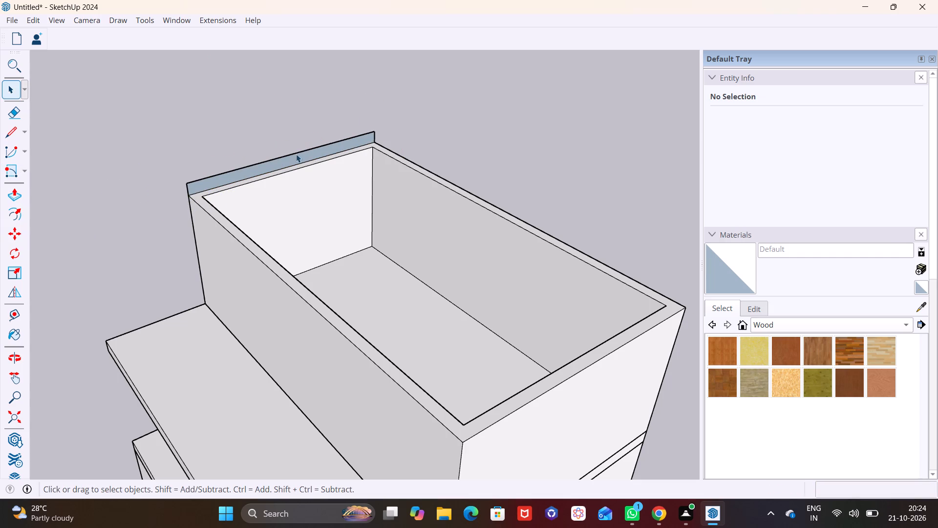
Make the 1' high rectangle and its edges into a group.
{"action": "double_click", "coordinate": [294, 163]}
{"action": "double_click", "coordinate": [292, 158]}
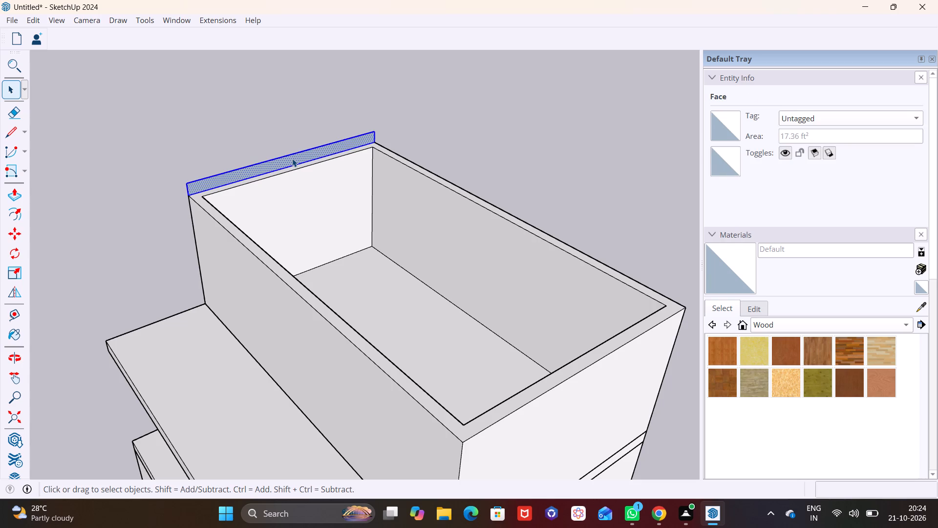
{"action": "right_click", "coordinate": [292, 158]}
{"action": "left_click", "coordinate": [350, 270]}
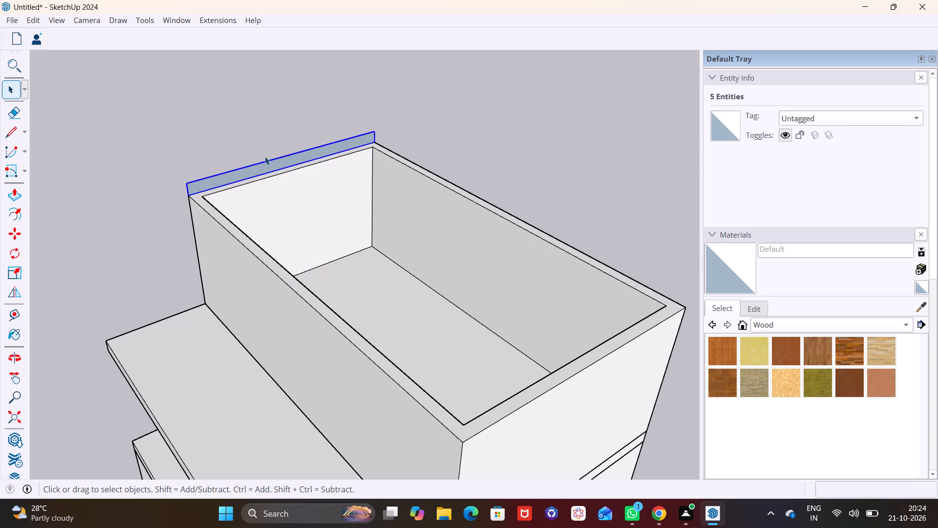
Inside the group, Push/Pull the 1' high face 30' to the front wall to form the fourth-level roof slab.
{"action": "triple_click", "coordinate": [266, 168]}
{"action": "left_click", "coordinate": [14, 192]}
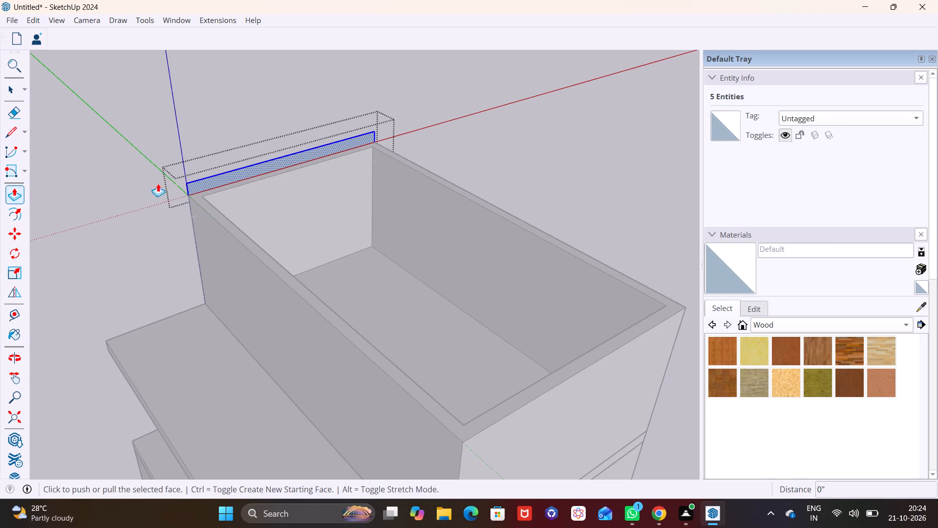
{"action": "left_click", "coordinate": [225, 176]}
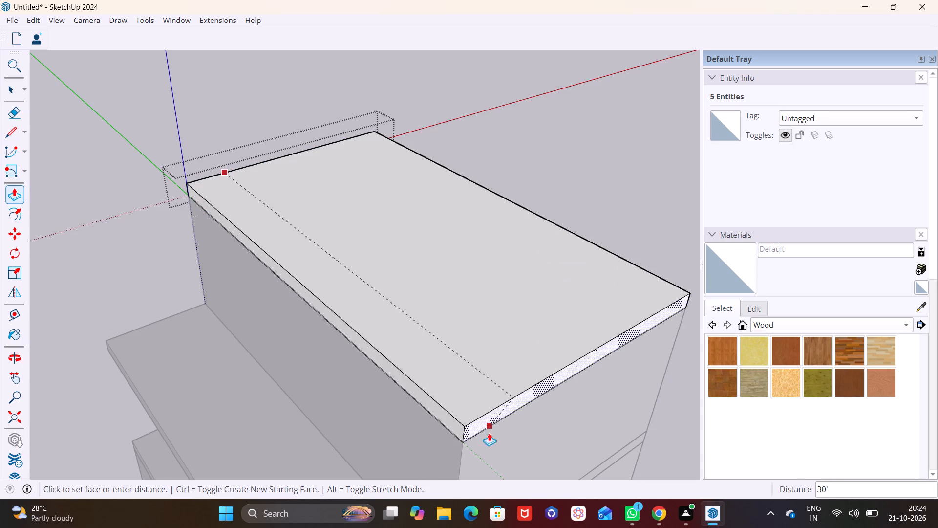
{"action": "left_click", "coordinate": [469, 447]}
{"action": "scroll", "coordinate": [456, 422], "scroll_direction": "down", "scroll_amount": 4}
{"action": "middle_click_drag", "start_coordinate": [453, 413], "coordinate": [449, 328]}
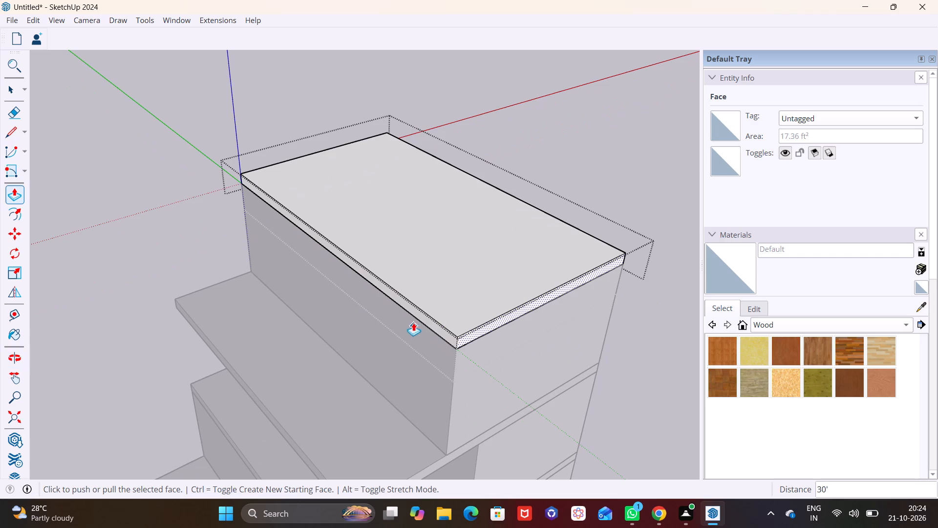
{"action": "scroll", "coordinate": [411, 294], "scroll_direction": "up", "scroll_amount": 2}
{"action": "middle_click_drag", "start_coordinate": [466, 322], "coordinate": [411, 204]}
{"action": "scroll", "coordinate": [466, 227], "scroll_direction": "up", "scroll_amount": 1}
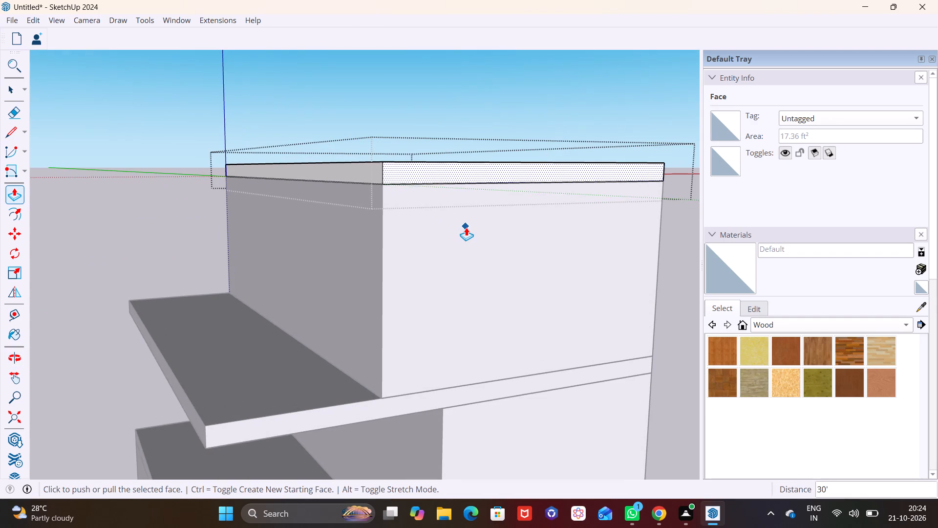
{"action": "middle_click_drag", "start_coordinate": [451, 225], "coordinate": [444, 221]}
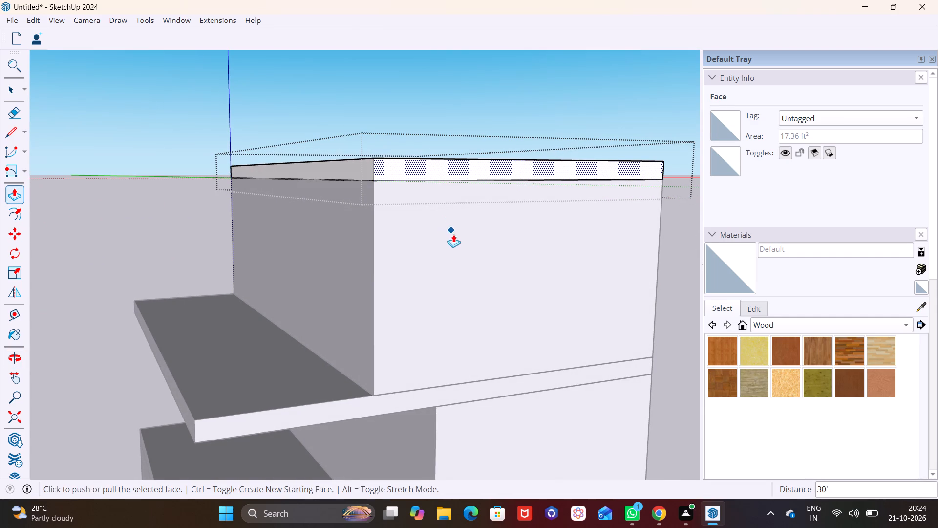
{"action": "scroll", "coordinate": [459, 266], "scroll_direction": "down", "scroll_amount": 15}
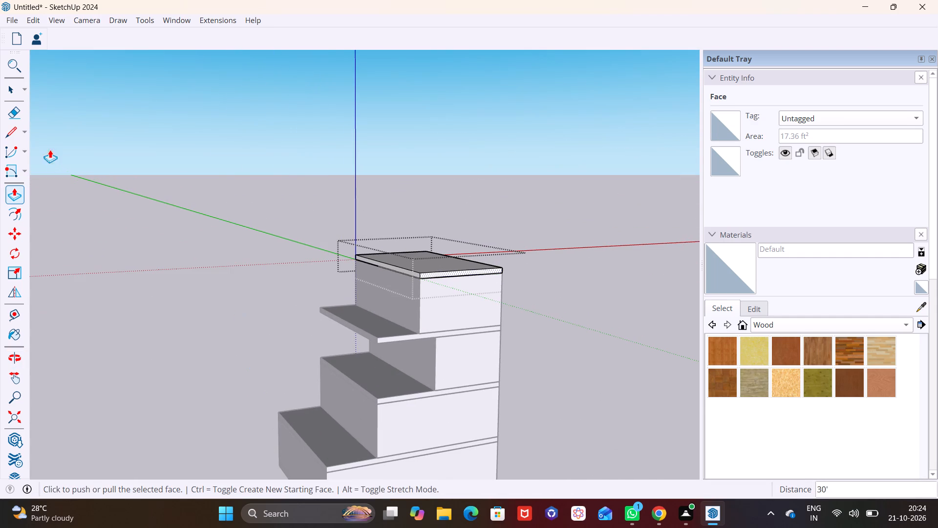
{"action": "left_click", "coordinate": [14, 88]}
{"action": "left_click", "coordinate": [173, 323]}
Open the slab group above the lowest storey and Push/Pull its front face outward 4' 10 1/8" as an overhang.
{"action": "middle_click_drag", "start_coordinate": [285, 378], "coordinate": [209, 322]}
{"action": "scroll", "coordinate": [265, 340], "scroll_direction": "down", "scroll_amount": 6}
{"action": "middle_click_drag", "start_coordinate": [360, 386], "coordinate": [354, 416]}
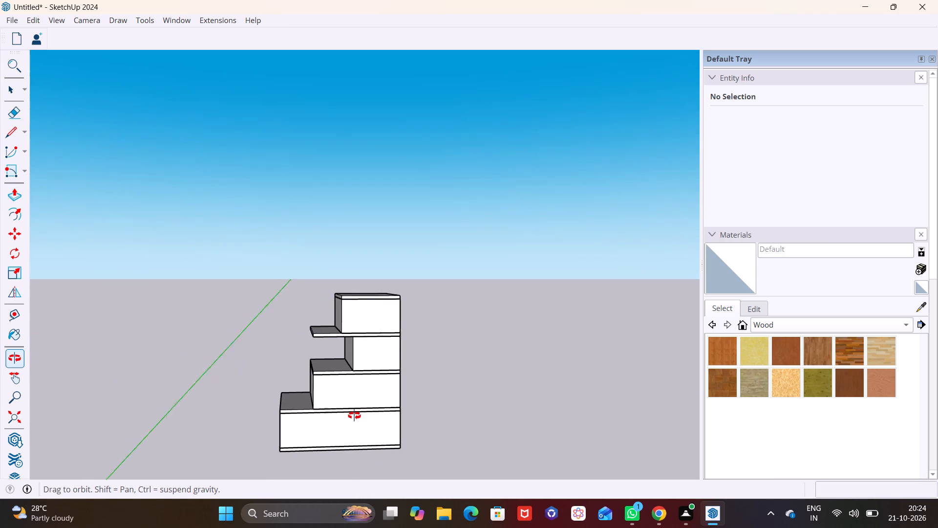
{"action": "middle_click_drag", "start_coordinate": [354, 416], "coordinate": [354, 418]}
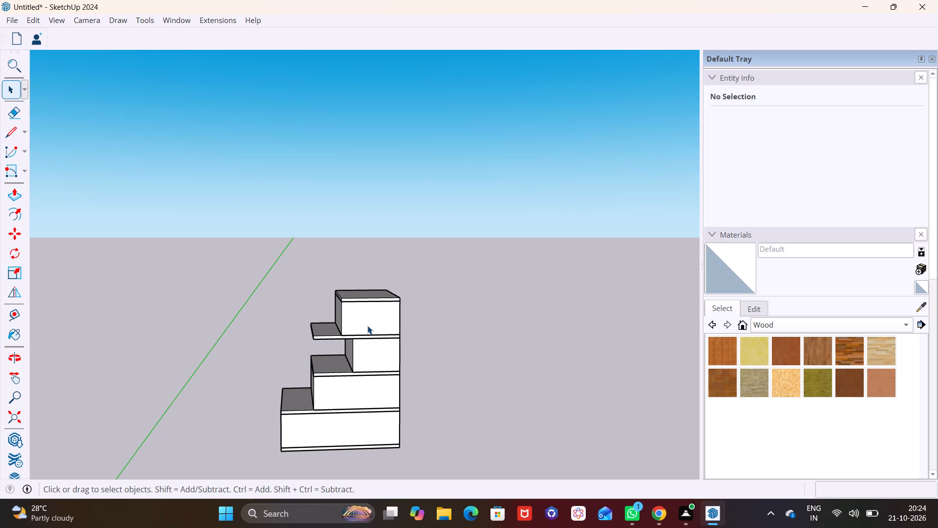
{"action": "scroll", "coordinate": [367, 326], "scroll_direction": "up", "scroll_amount": 4}
{"action": "middle_click_drag", "start_coordinate": [365, 355], "coordinate": [248, 393]}
{"action": "scroll", "coordinate": [333, 389], "scroll_direction": "up", "scroll_amount": 3}
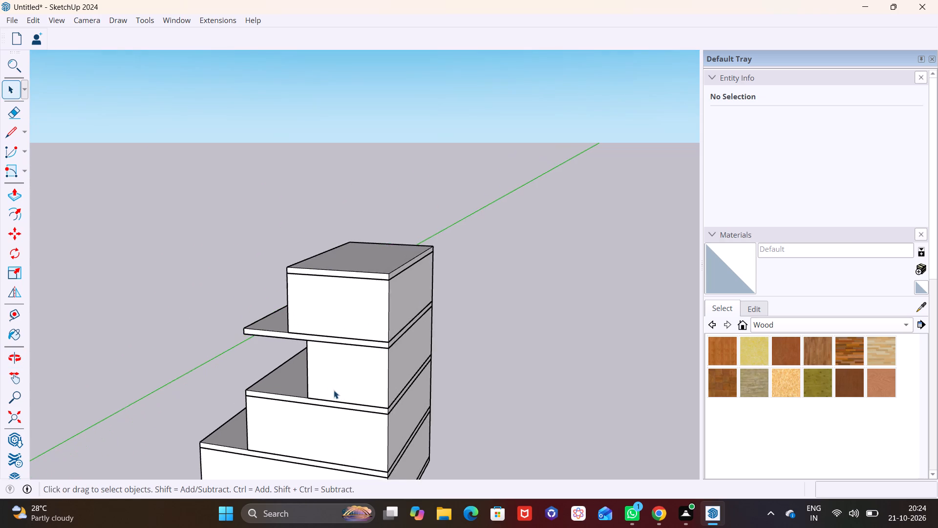
{"action": "scroll", "coordinate": [331, 420], "scroll_direction": "up", "scroll_amount": 2}
{"action": "middle_click_drag", "start_coordinate": [318, 422], "coordinate": [243, 400]}
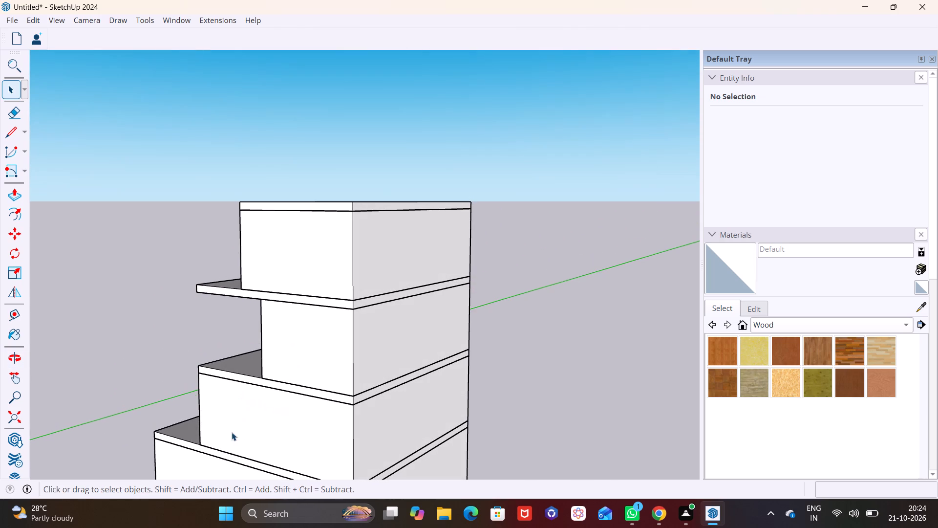
{"action": "left_click", "coordinate": [232, 458]}
{"action": "triple_click", "coordinate": [232, 458]}
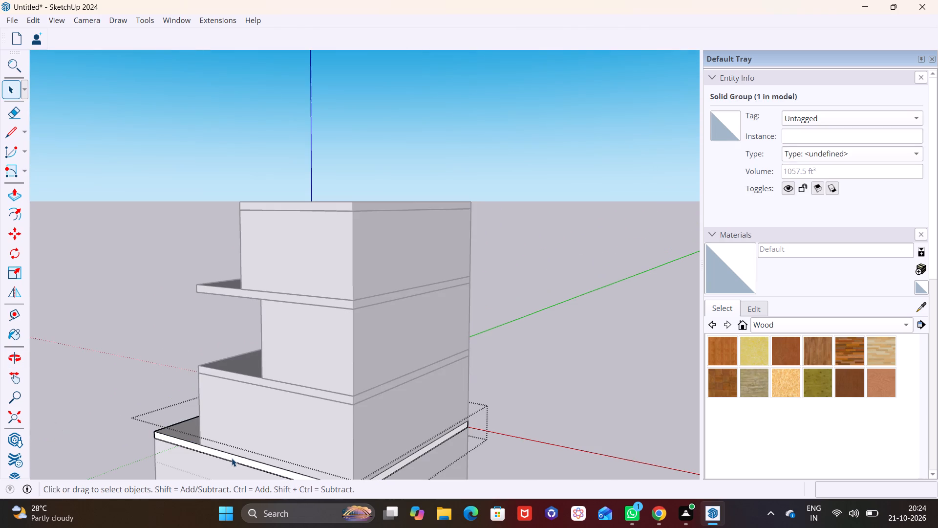
{"action": "left_click", "coordinate": [231, 455]}
{"action": "left_click", "coordinate": [229, 456]}
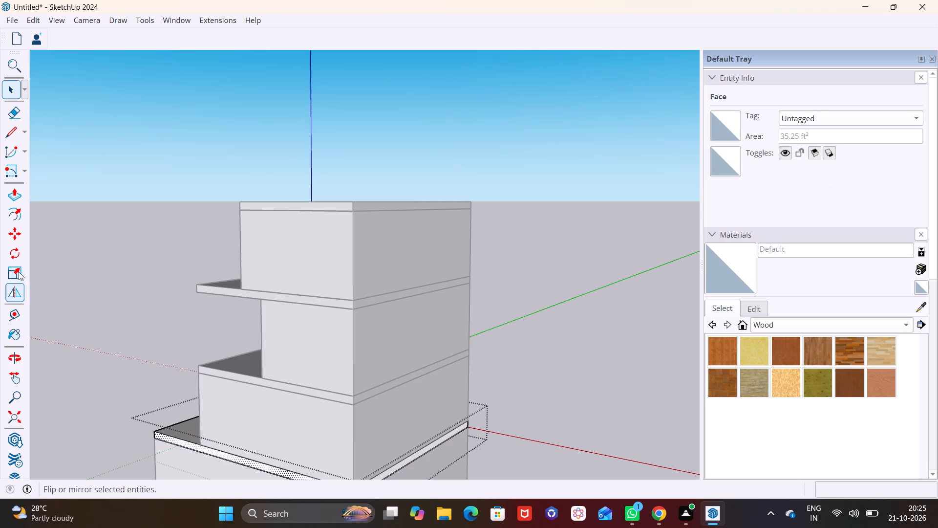
{"action": "left_click", "coordinate": [19, 197]}
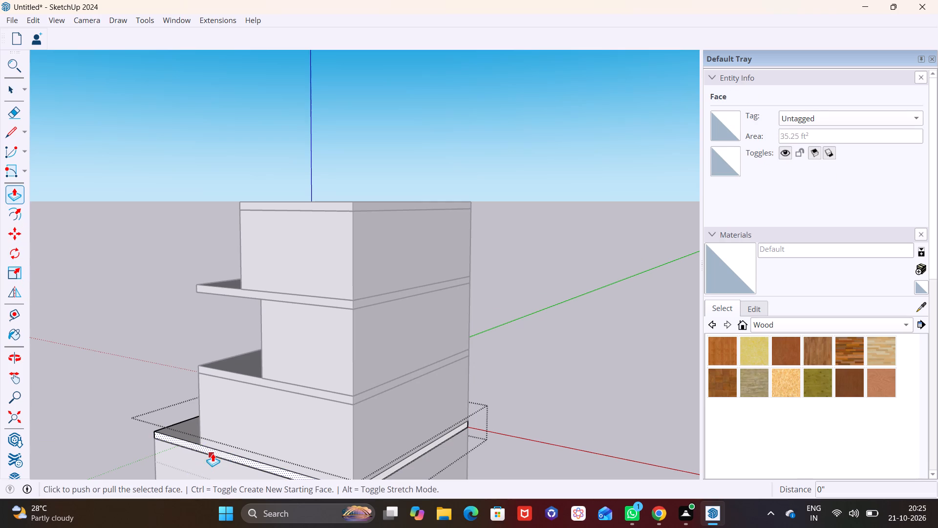
{"action": "left_click", "coordinate": [213, 453]}
{"action": "left_click", "coordinate": [183, 464]}
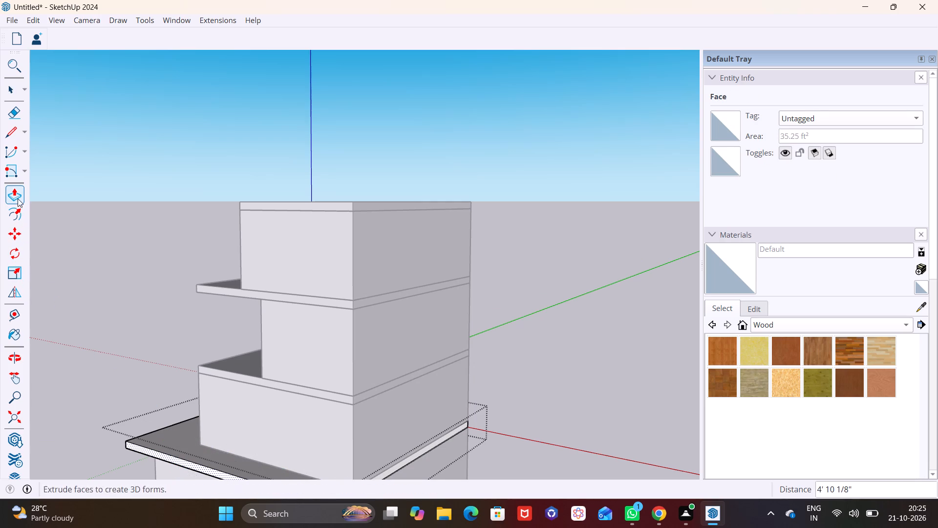
{"action": "left_click", "coordinate": [8, 85]}
{"action": "left_click", "coordinate": [259, 403]}
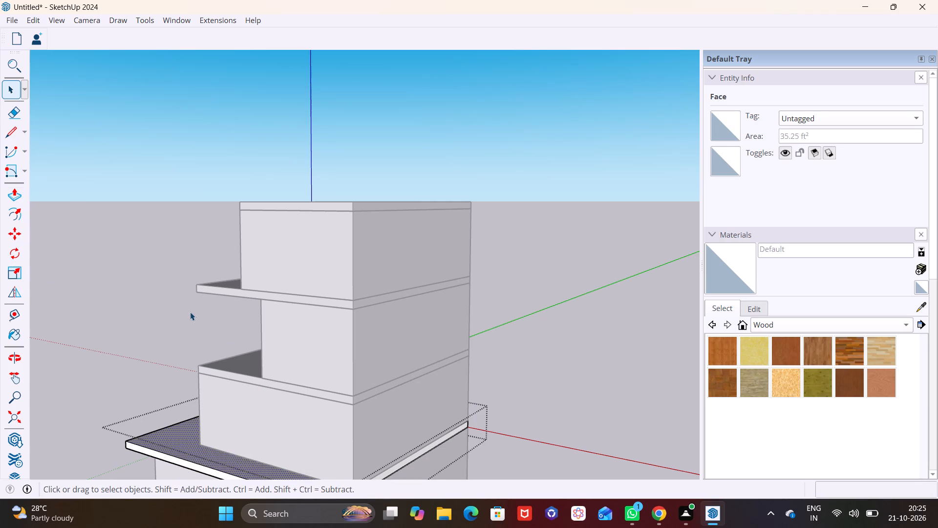
{"action": "left_click", "coordinate": [190, 312]}
Open the slab group above the second storey and Push/Pull its front face outward 4' 10 1/8", matching the slab below.
{"action": "left_click", "coordinate": [277, 385]}
{"action": "scroll", "coordinate": [277, 385], "scroll_direction": "up", "scroll_amount": 6}
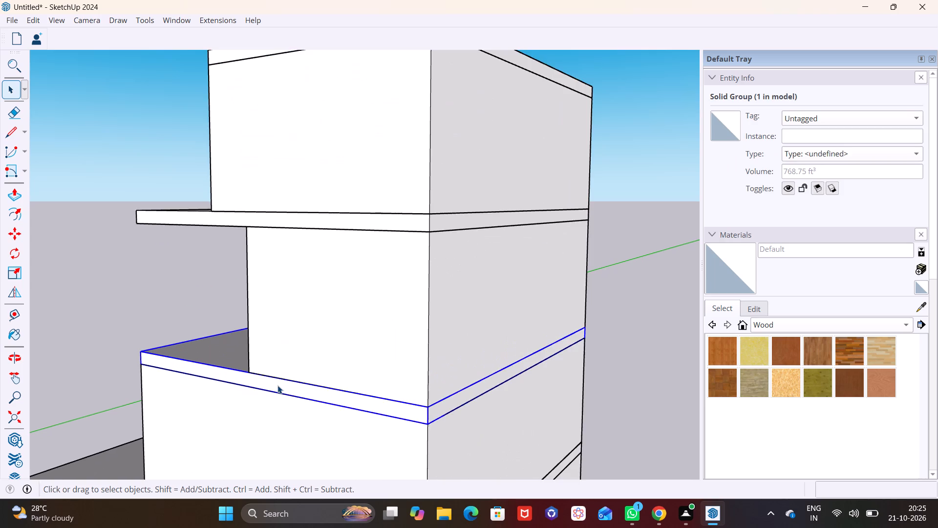
{"action": "triple_click", "coordinate": [277, 385]}
{"action": "scroll", "coordinate": [277, 385], "scroll_direction": "down", "scroll_amount": 7}
{"action": "left_click", "coordinate": [277, 385]}
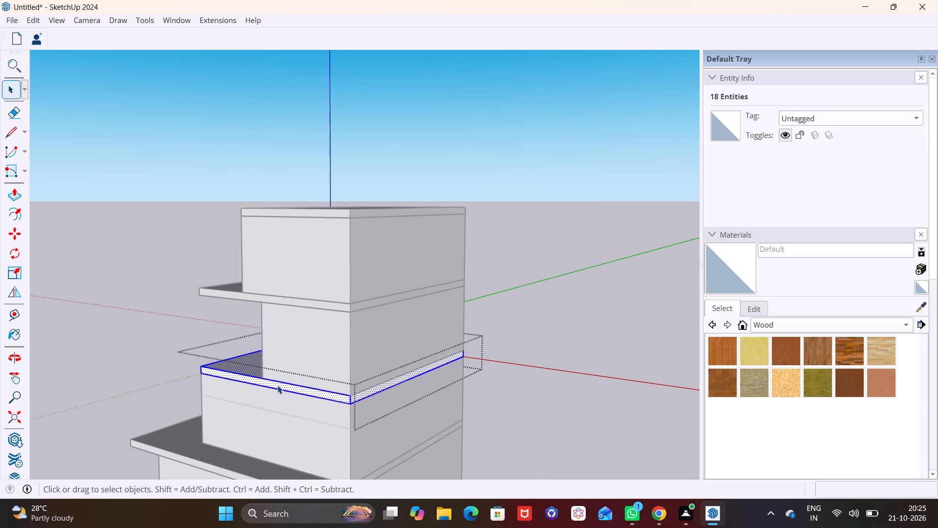
{"action": "left_click", "coordinate": [14, 198]}
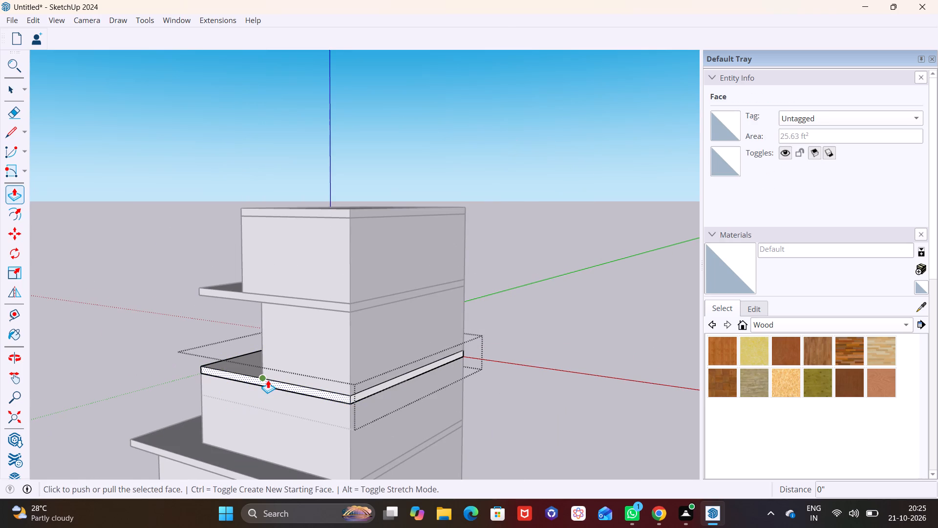
{"action": "left_click", "coordinate": [268, 380]}
{"action": "left_click", "coordinate": [207, 466]}
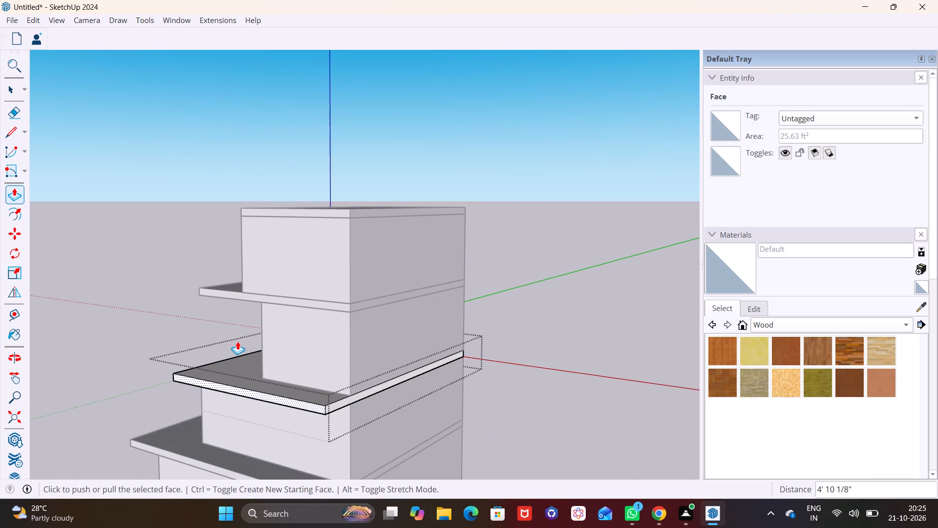
{"action": "scroll", "coordinate": [240, 341], "scroll_direction": "up", "scroll_amount": 4}
{"action": "left_click", "coordinate": [7, 89]}
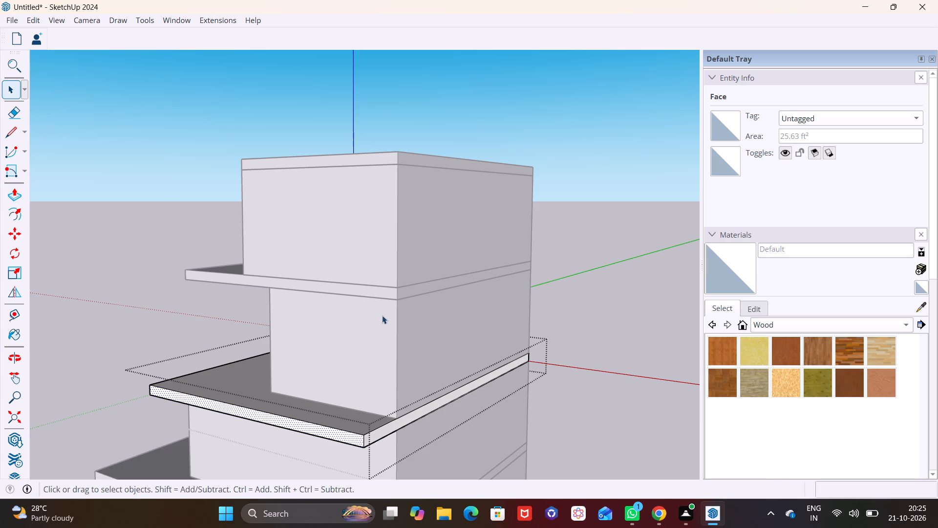
{"action": "left_click", "coordinate": [361, 300]}
Open the slab group above the third storey and Push/Pull its front face outward 4' 10 1/8", matching the slab below.
{"action": "left_click", "coordinate": [348, 287]}
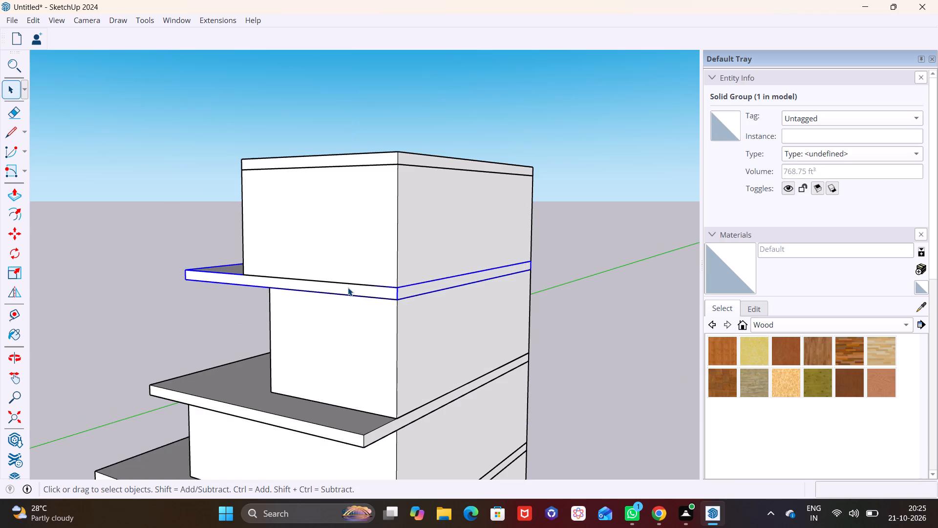
{"action": "triple_click", "coordinate": [348, 287]}
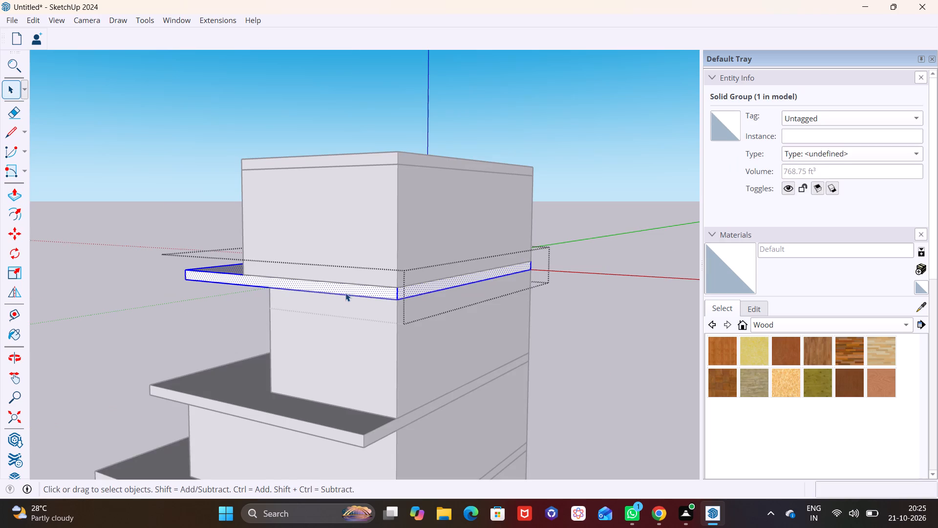
{"action": "left_click", "coordinate": [320, 286]}
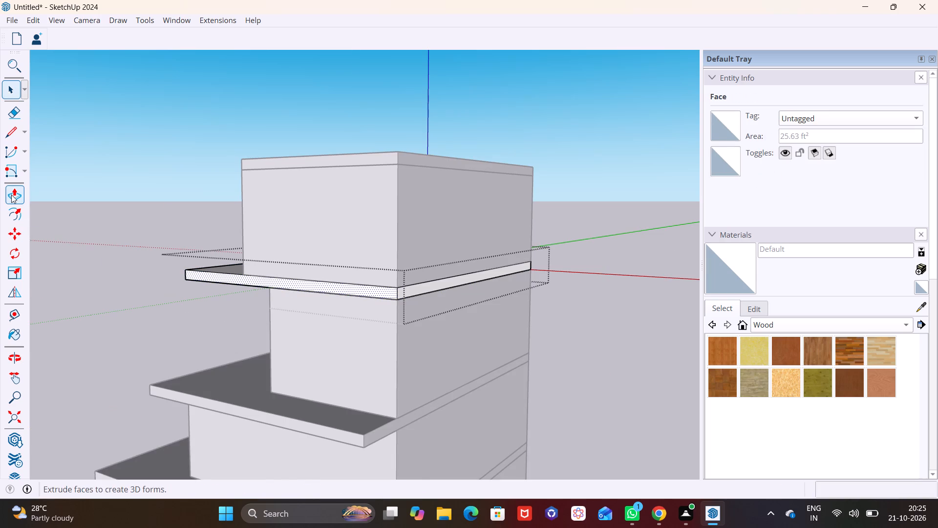
{"action": "left_click", "coordinate": [11, 195]}
{"action": "left_click", "coordinate": [291, 284]}
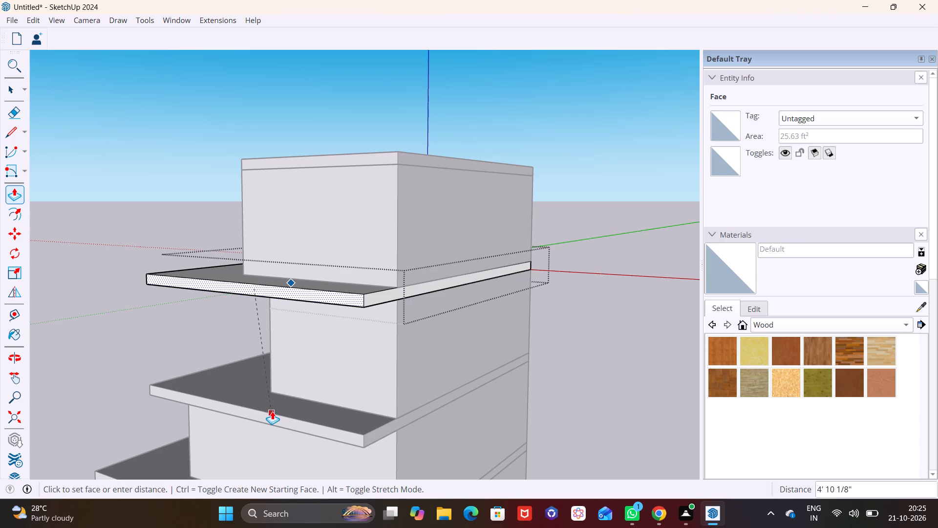
{"action": "left_click", "coordinate": [272, 411]}
{"action": "left_click", "coordinate": [14, 88]}
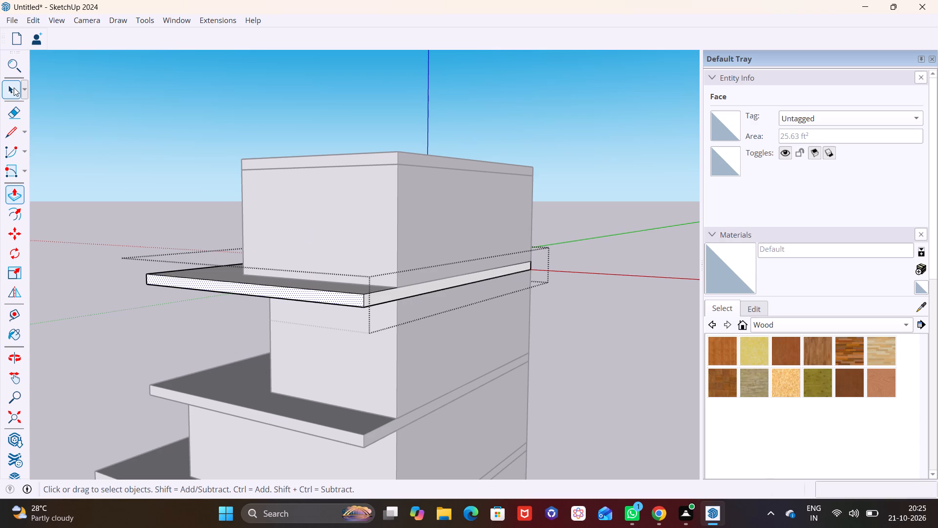
{"action": "left_click", "coordinate": [300, 164]}
Open the top roof slab group and Push/Pull its front face outward 7' 4 1/2".
{"action": "triple_click", "coordinate": [300, 161]}
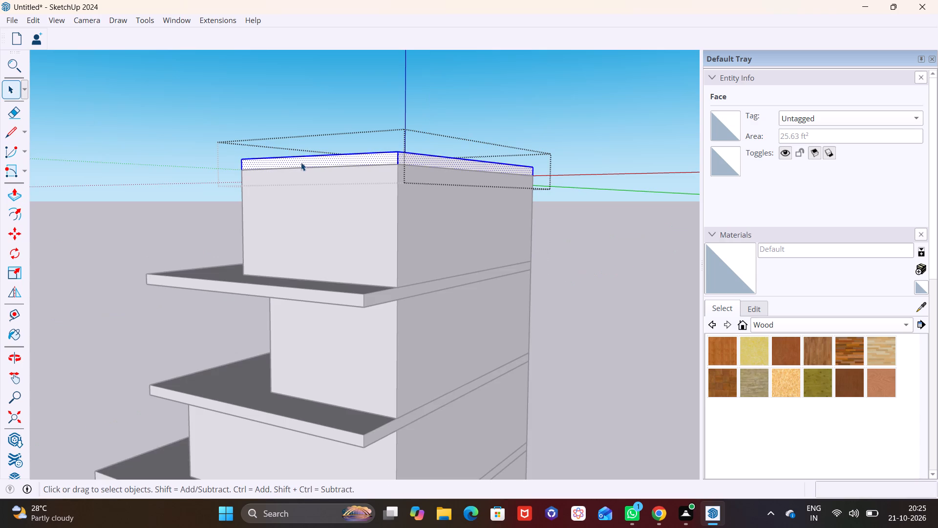
{"action": "left_click", "coordinate": [306, 159]}
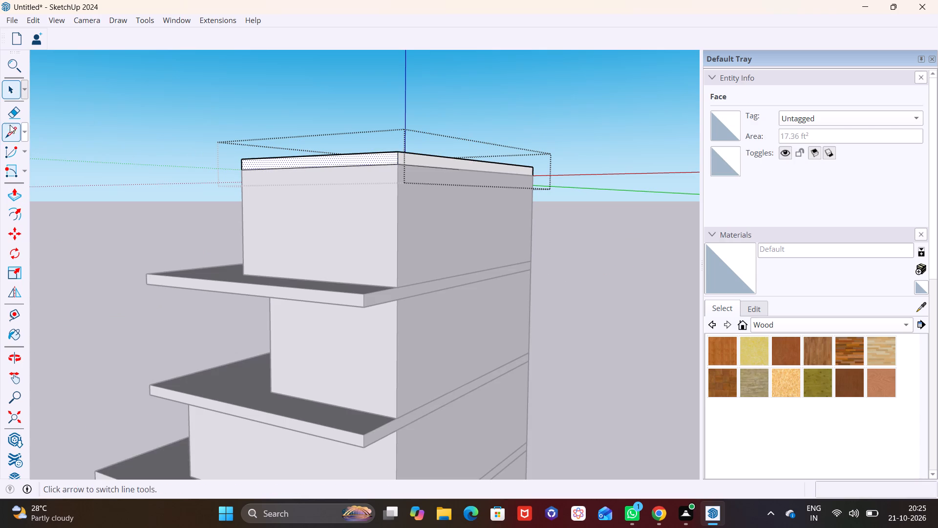
{"action": "left_click", "coordinate": [17, 197]}
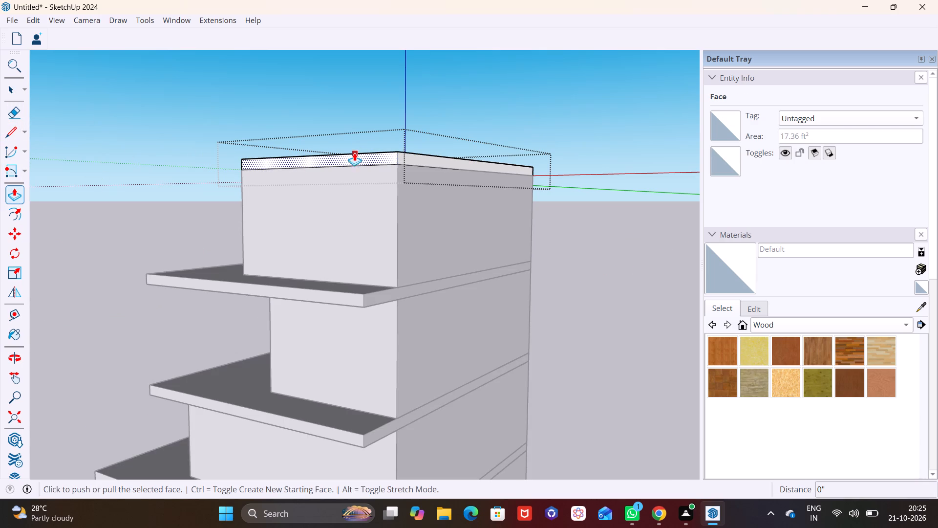
{"action": "left_click", "coordinate": [353, 155]}
{"action": "left_click", "coordinate": [318, 286]}
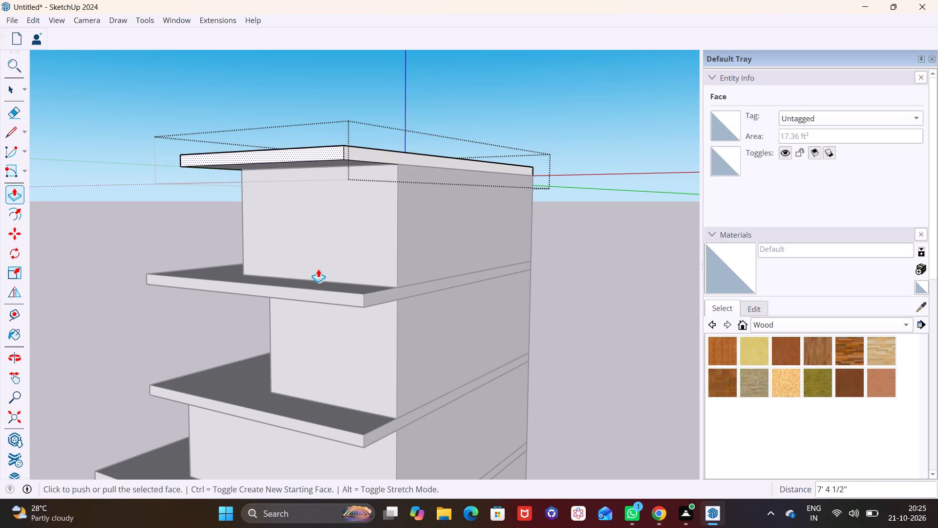
Push/Pull the top roof slab's long side face on the terrace side outward 4' 2".
{"action": "scroll", "coordinate": [307, 240], "scroll_direction": "down", "scroll_amount": 2}
{"action": "middle_click_drag", "start_coordinate": [292, 244], "coordinate": [510, 269]}
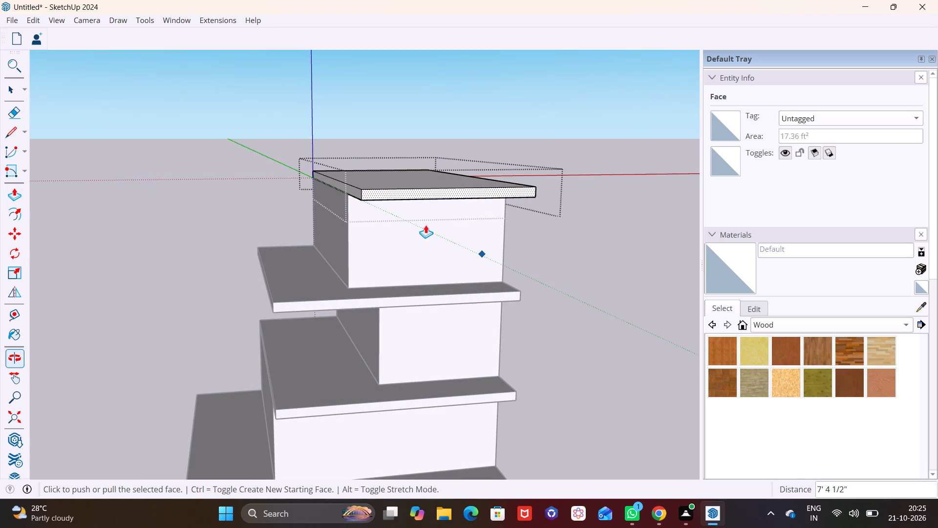
{"action": "middle_click_drag", "start_coordinate": [355, 168], "coordinate": [396, 200]}
{"action": "left_click", "coordinate": [11, 92]}
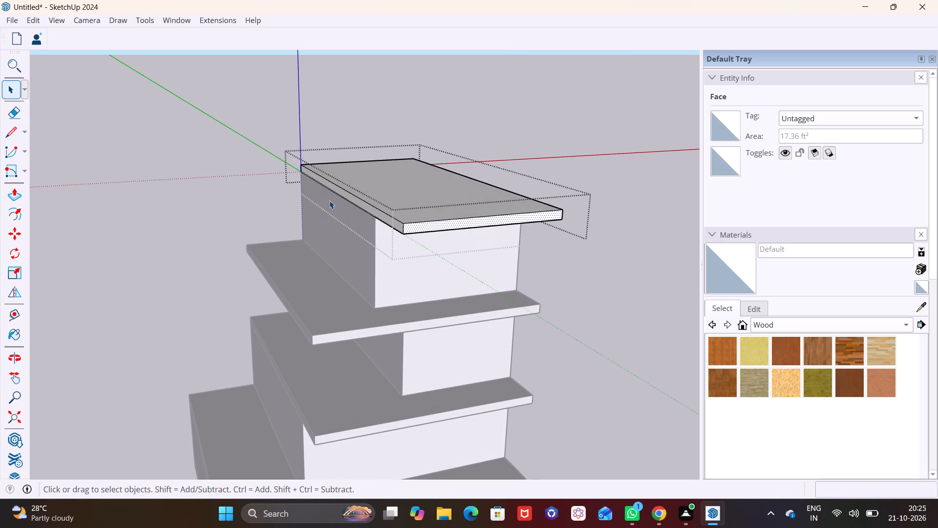
{"action": "left_click", "coordinate": [359, 201]}
{"action": "scroll", "coordinate": [360, 201], "scroll_direction": "up", "scroll_amount": 3}
{"action": "triple_click", "coordinate": [365, 205]}
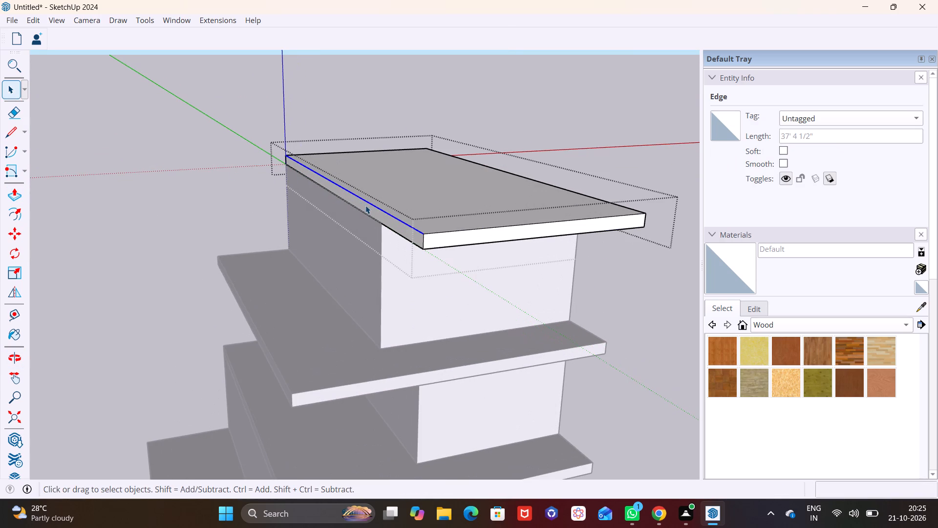
{"action": "left_click", "coordinate": [366, 206]}
{"action": "left_click", "coordinate": [374, 212]}
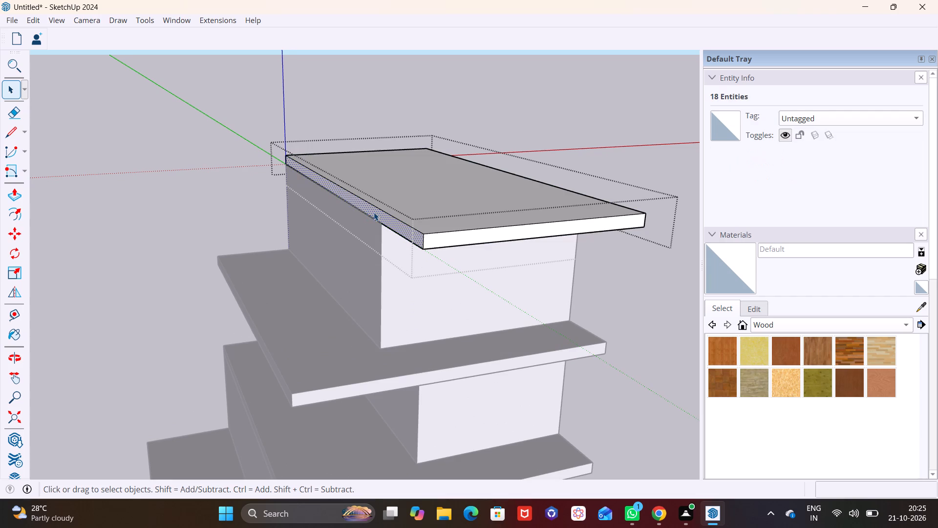
{"action": "left_click", "coordinate": [15, 197]}
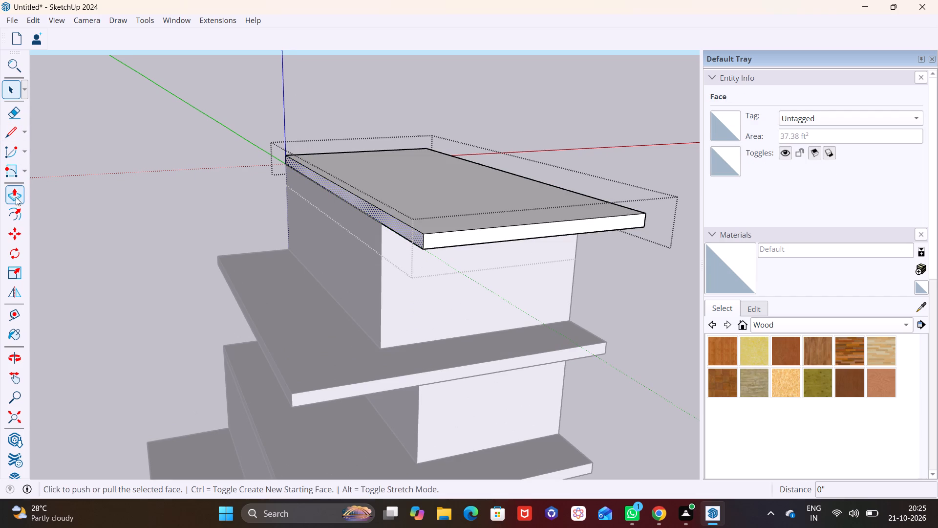
{"action": "left_click", "coordinate": [363, 200]}
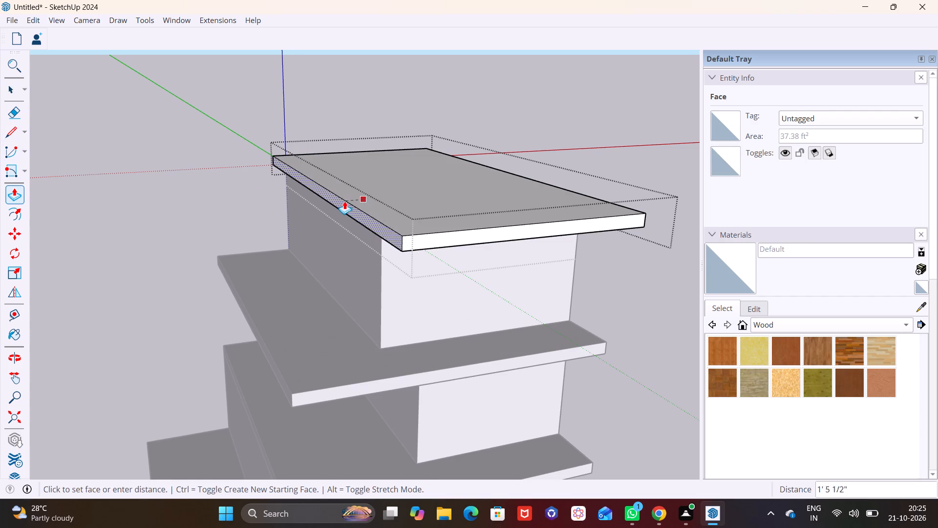
{"action": "left_click", "coordinate": [311, 197]}
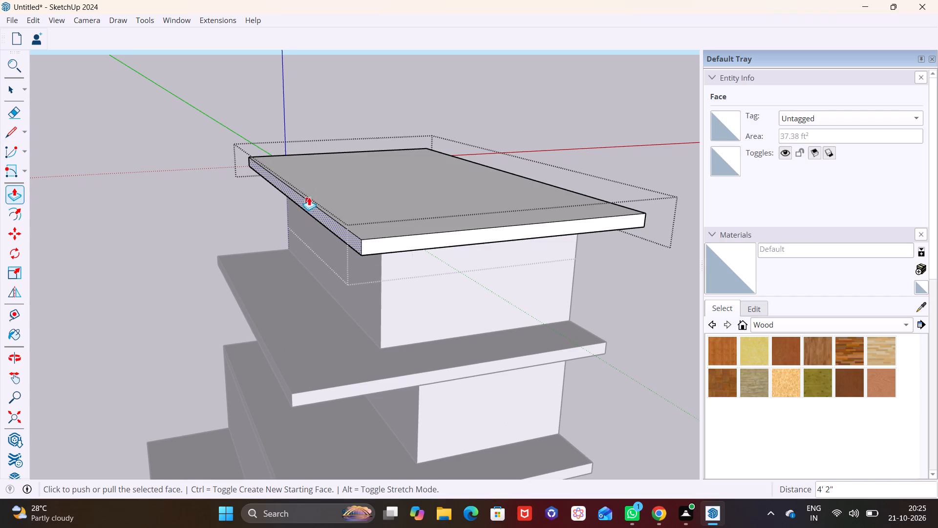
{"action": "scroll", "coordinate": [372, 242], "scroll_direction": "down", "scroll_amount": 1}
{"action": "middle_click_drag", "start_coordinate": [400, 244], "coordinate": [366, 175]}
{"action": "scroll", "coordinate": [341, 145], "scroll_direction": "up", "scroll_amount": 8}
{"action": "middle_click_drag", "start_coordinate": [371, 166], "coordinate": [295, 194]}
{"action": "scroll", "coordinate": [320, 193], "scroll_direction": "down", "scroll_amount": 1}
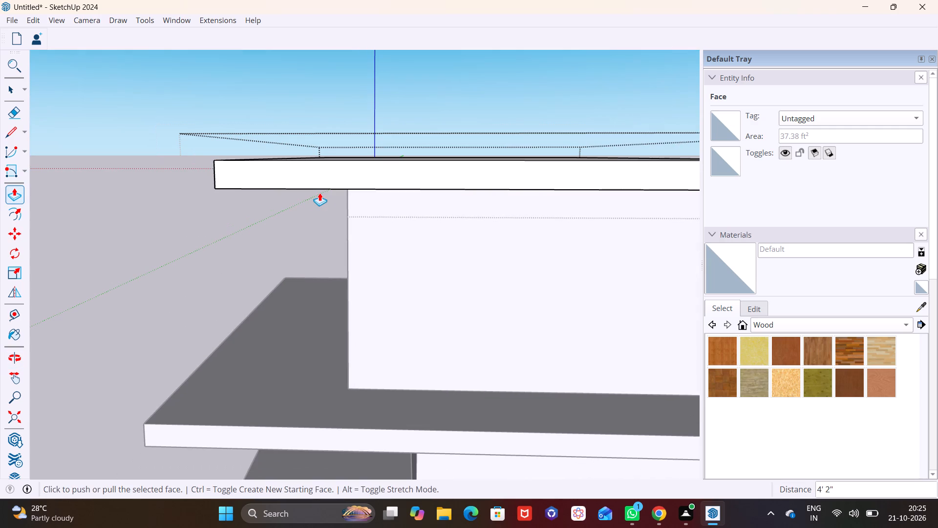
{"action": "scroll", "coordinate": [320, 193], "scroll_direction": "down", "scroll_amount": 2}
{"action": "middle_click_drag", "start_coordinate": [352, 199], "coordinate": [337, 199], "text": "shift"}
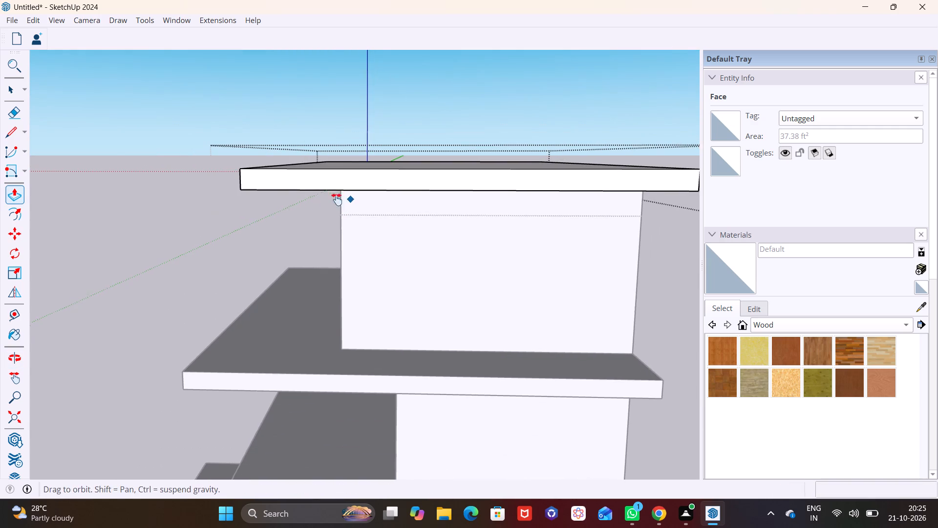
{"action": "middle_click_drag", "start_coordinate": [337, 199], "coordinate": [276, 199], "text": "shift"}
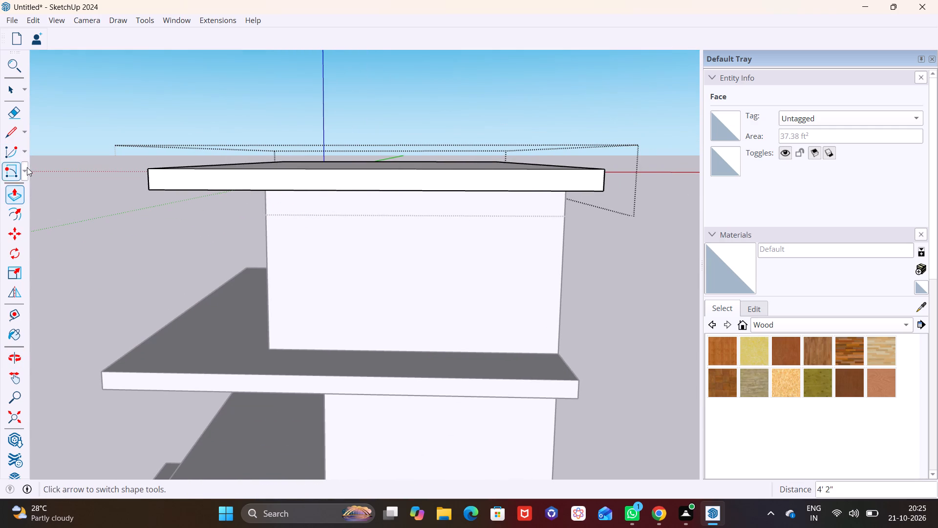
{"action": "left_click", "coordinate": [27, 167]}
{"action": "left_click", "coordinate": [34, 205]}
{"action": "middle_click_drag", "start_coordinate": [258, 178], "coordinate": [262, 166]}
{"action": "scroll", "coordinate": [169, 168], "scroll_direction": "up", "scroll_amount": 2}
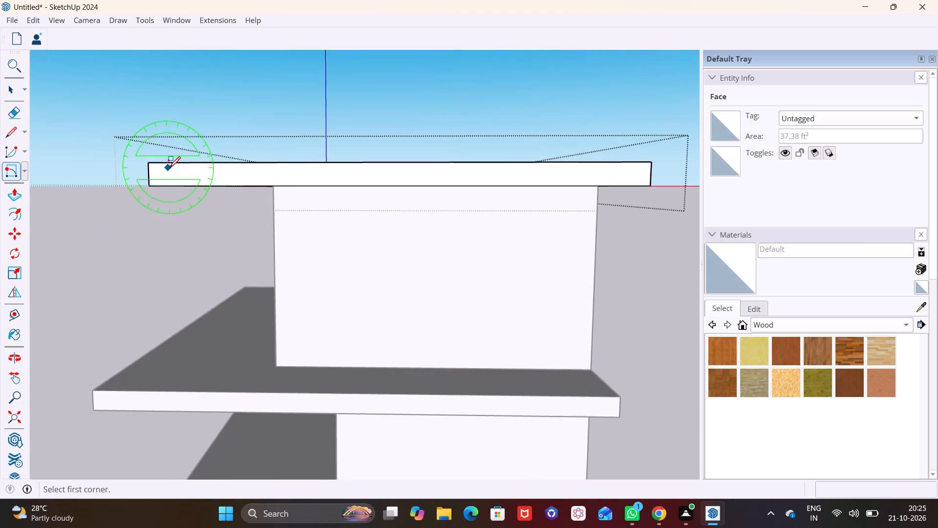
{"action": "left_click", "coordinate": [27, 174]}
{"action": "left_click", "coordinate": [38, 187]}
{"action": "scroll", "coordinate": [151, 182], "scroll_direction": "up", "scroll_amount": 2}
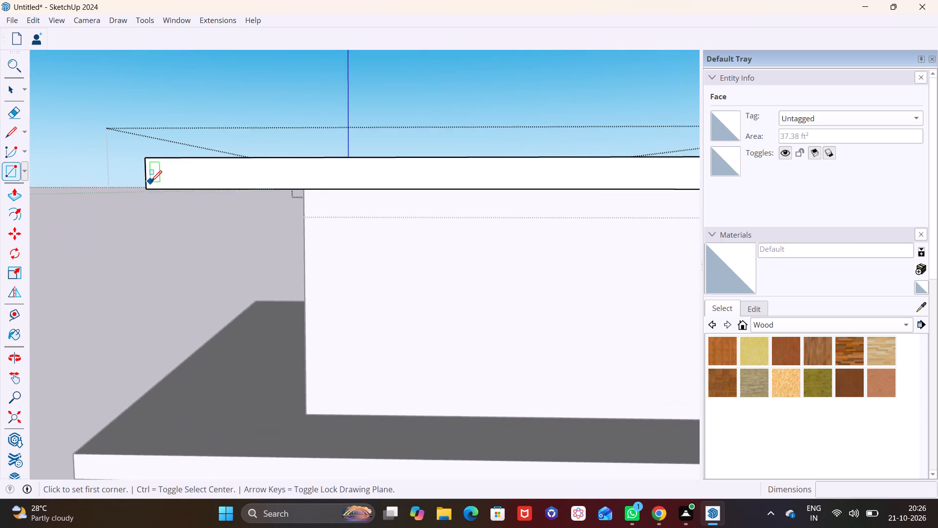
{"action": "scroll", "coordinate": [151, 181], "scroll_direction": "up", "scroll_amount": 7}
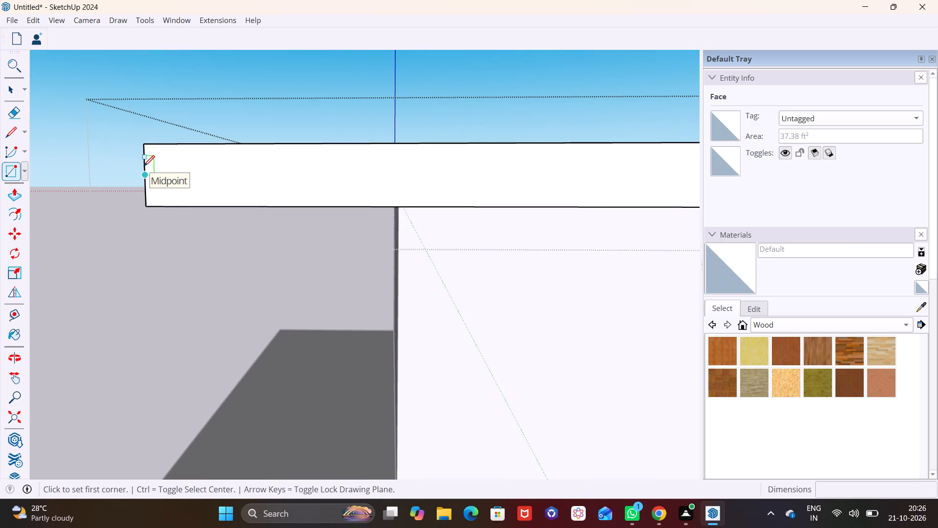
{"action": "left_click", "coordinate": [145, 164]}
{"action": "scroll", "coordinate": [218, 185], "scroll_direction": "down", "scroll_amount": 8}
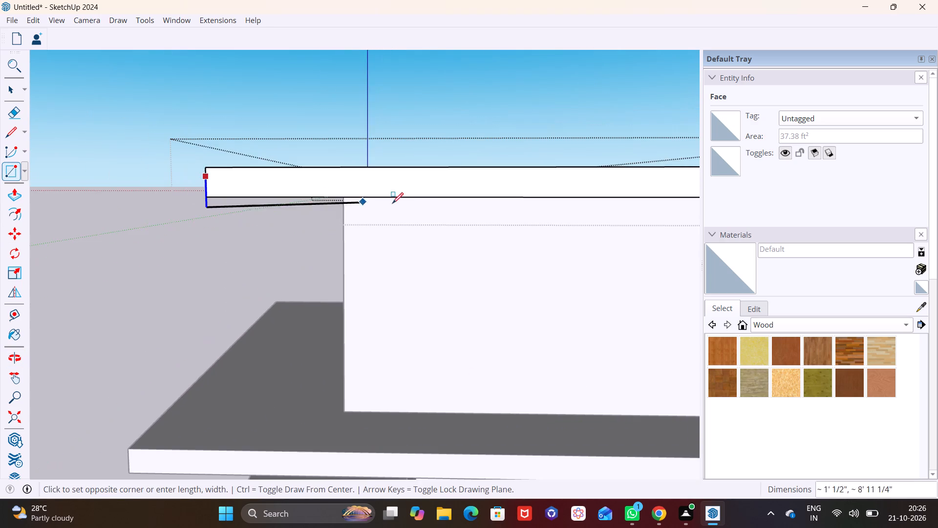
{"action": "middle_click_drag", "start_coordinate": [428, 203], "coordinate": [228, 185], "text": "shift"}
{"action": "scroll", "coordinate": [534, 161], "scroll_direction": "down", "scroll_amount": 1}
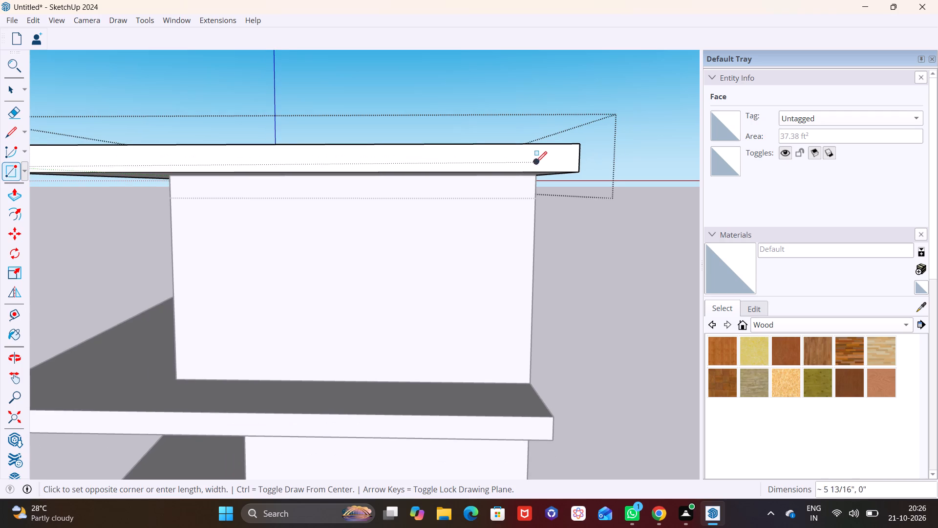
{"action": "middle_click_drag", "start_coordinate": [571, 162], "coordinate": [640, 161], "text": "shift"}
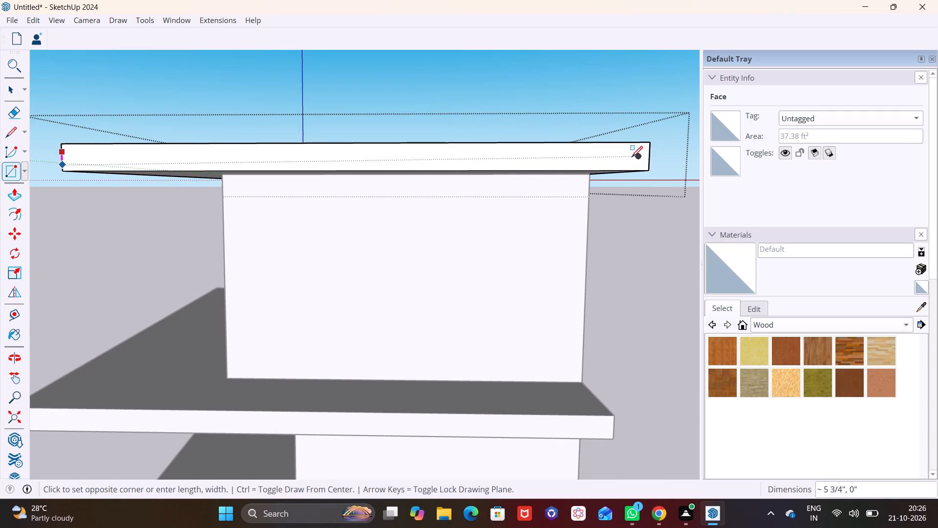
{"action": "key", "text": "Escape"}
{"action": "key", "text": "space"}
Close the top roof slab group to return to the main model.
{"action": "left_click", "coordinate": [206, 98]}
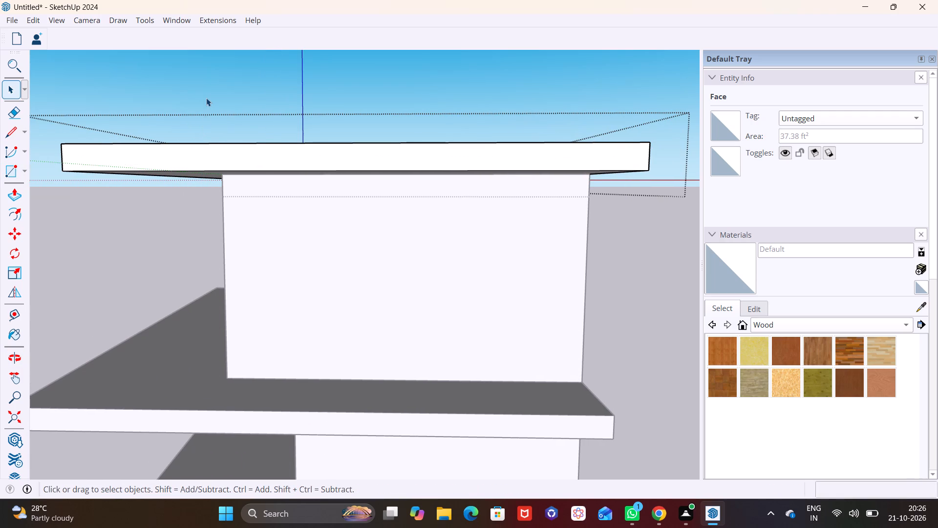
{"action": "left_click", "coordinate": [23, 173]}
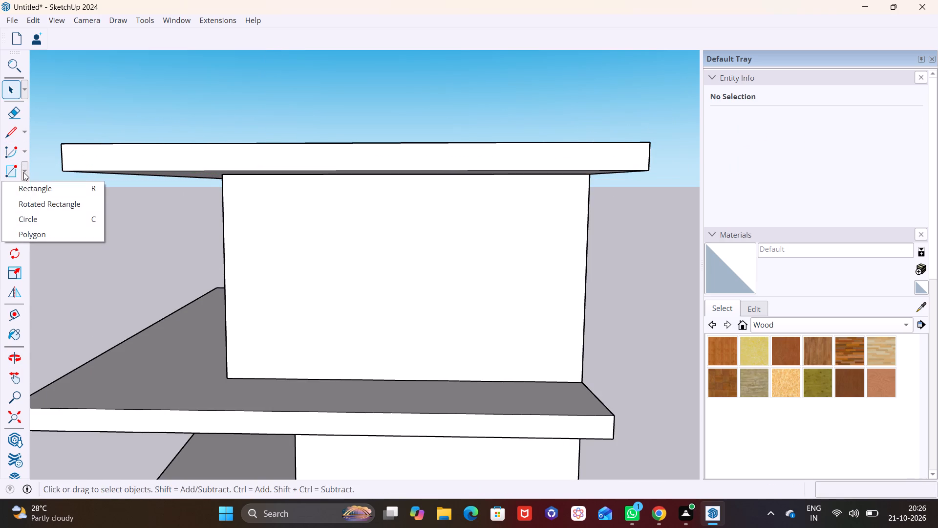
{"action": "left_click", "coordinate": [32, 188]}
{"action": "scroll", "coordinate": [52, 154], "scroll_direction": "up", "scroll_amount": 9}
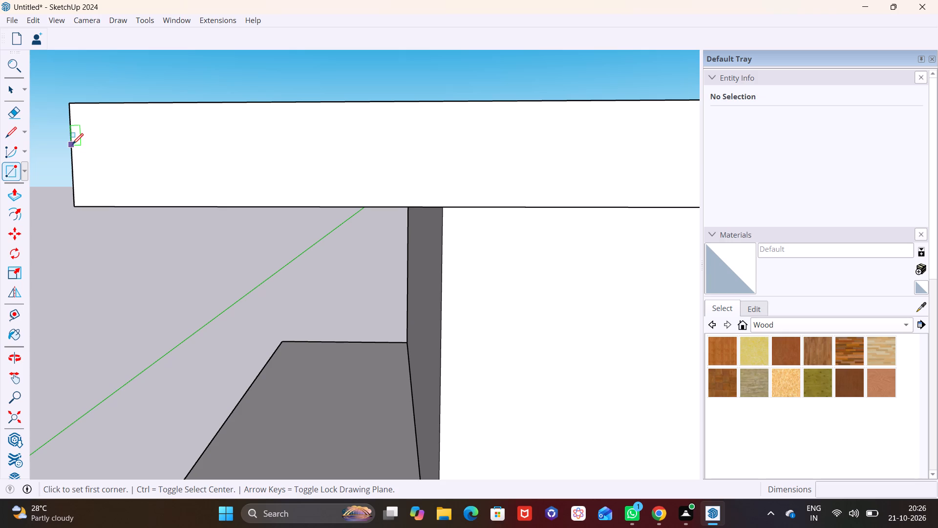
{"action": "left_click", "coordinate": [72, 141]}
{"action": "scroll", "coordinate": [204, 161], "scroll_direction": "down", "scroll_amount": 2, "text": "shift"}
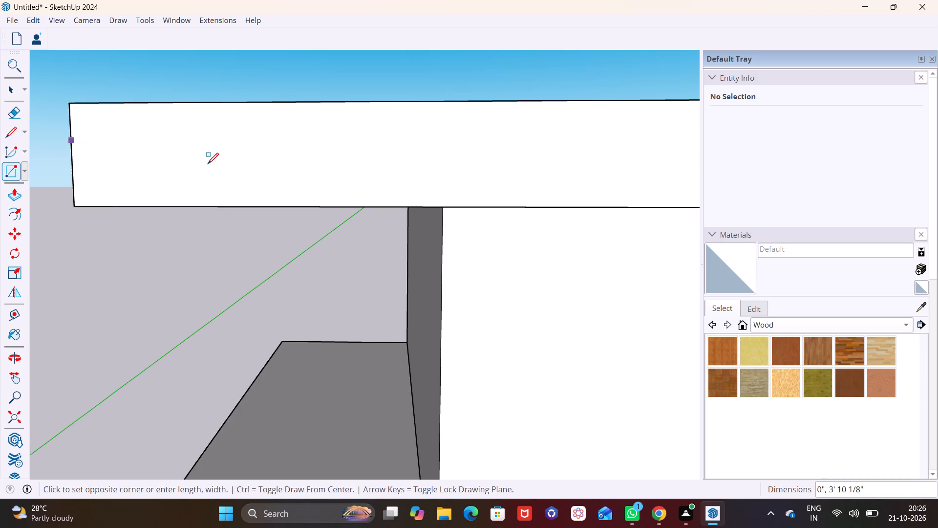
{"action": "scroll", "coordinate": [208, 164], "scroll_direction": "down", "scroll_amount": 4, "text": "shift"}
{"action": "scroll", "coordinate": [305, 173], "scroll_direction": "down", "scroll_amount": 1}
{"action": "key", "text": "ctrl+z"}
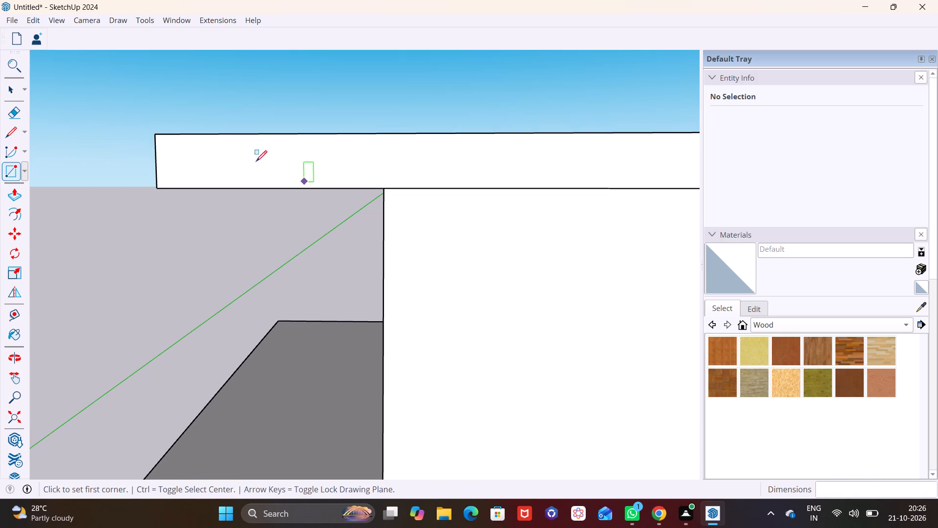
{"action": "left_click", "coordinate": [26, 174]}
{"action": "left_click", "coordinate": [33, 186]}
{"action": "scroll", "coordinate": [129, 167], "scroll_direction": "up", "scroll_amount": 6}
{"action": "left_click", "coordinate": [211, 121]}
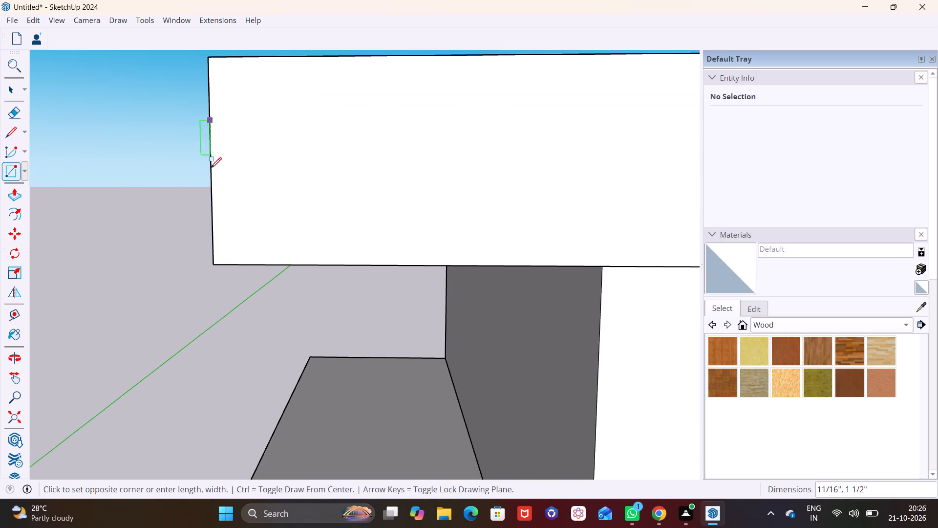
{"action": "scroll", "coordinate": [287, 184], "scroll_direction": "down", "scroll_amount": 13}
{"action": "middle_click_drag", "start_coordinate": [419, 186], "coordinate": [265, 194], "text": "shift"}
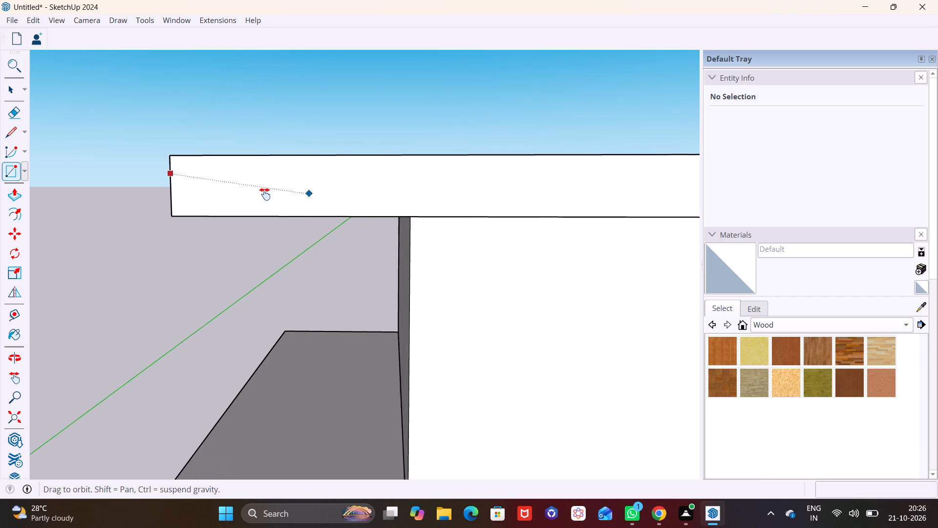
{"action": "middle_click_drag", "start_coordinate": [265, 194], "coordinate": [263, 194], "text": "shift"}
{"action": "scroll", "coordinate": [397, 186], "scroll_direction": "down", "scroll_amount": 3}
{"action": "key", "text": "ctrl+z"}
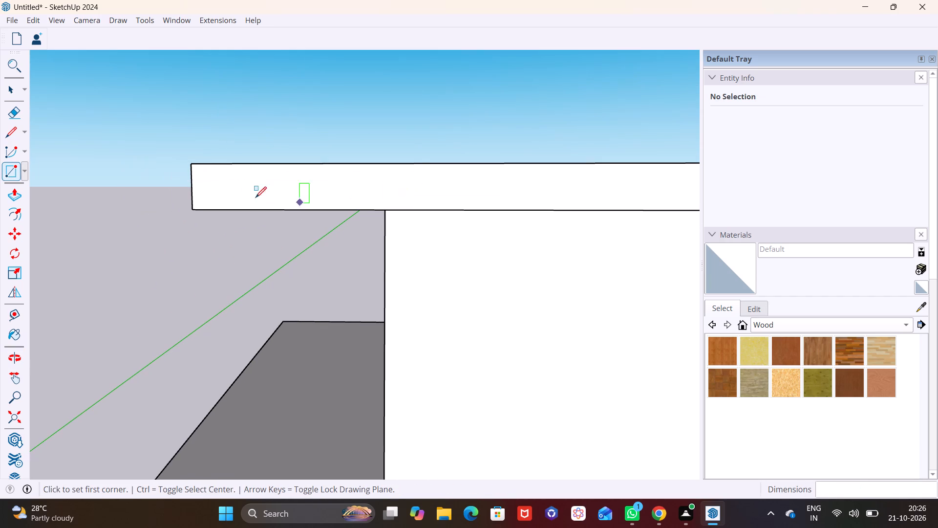
Draw a narrow rectangle about 4" by 21' 6" across the full width of the roof slab's front face, between its side edges.
{"action": "scroll", "coordinate": [227, 190], "scroll_direction": "up", "scroll_amount": 10}
{"action": "left_click", "coordinate": [161, 158]}
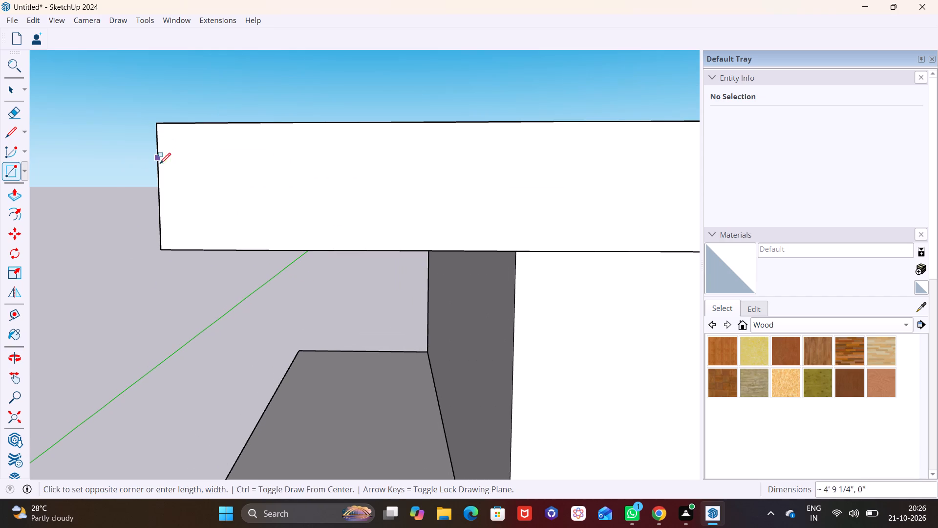
{"action": "scroll", "coordinate": [368, 198], "scroll_direction": "down", "scroll_amount": 10}
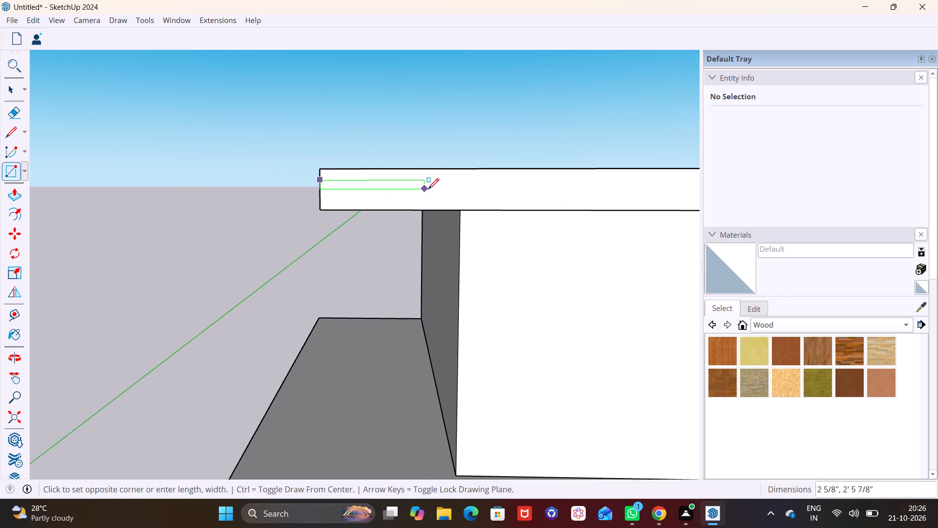
{"action": "scroll", "coordinate": [428, 189], "scroll_direction": "down", "scroll_amount": 11}
{"action": "middle_click_drag", "start_coordinate": [432, 189], "coordinate": [324, 199], "text": "shift"}
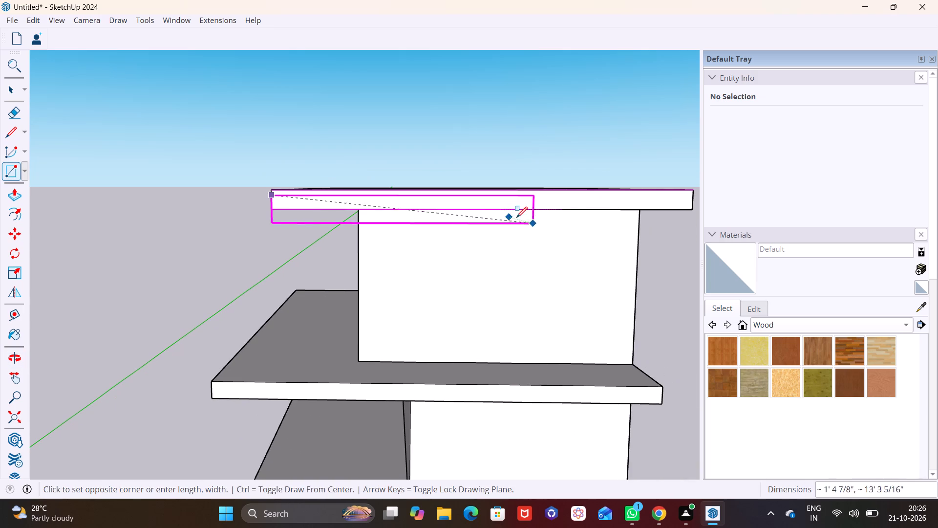
{"action": "middle_click_drag", "start_coordinate": [583, 224], "coordinate": [518, 242]}
{"action": "scroll", "coordinate": [589, 231], "scroll_direction": "up", "scroll_amount": 17}
{"action": "left_click", "coordinate": [610, 260]}
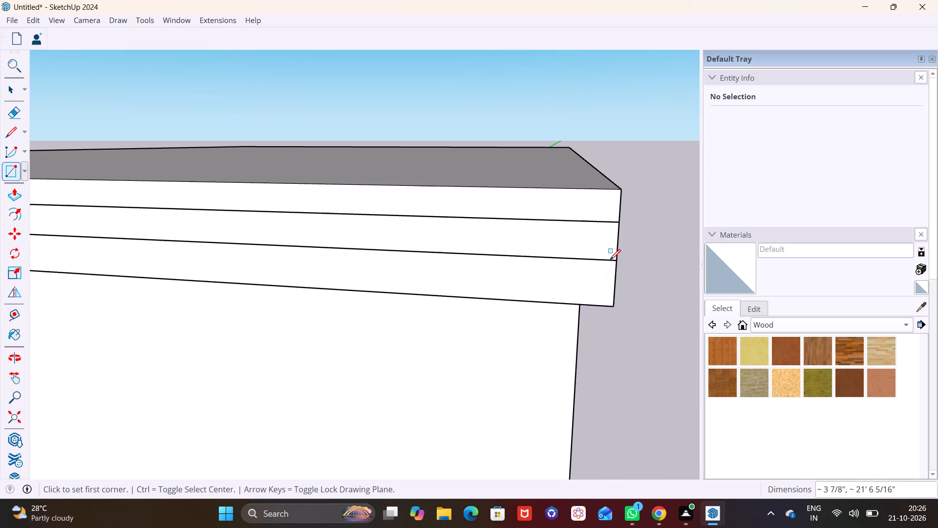
Push/Pull the narrow strip on the roof slab's front face slightly inward to form a shallow groove along its full width.
{"action": "scroll", "coordinate": [418, 248], "scroll_direction": "down", "scroll_amount": 14}
{"action": "middle_click_drag", "start_coordinate": [297, 258], "coordinate": [445, 250], "text": "shift"}
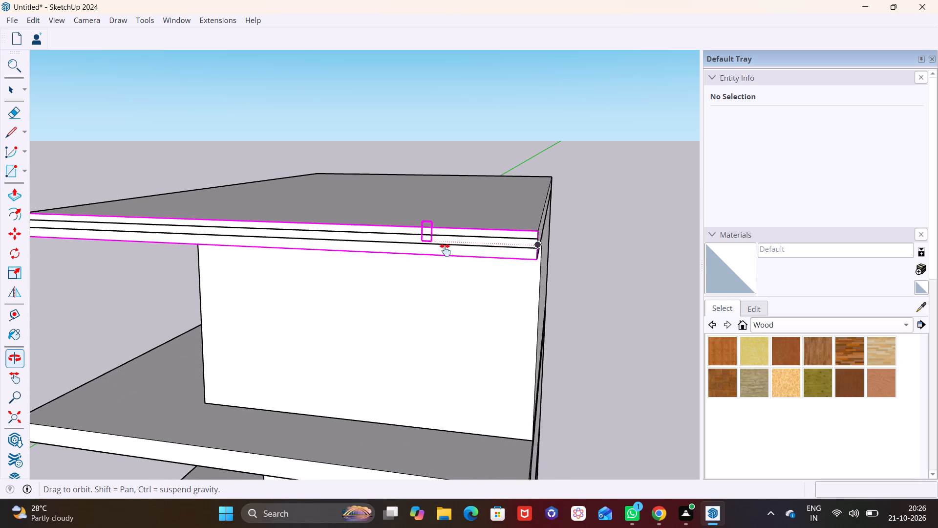
{"action": "middle_click_drag", "start_coordinate": [445, 250], "coordinate": [460, 249], "text": "shift"}
{"action": "key", "text": "space"}
{"action": "left_click", "coordinate": [353, 235]}
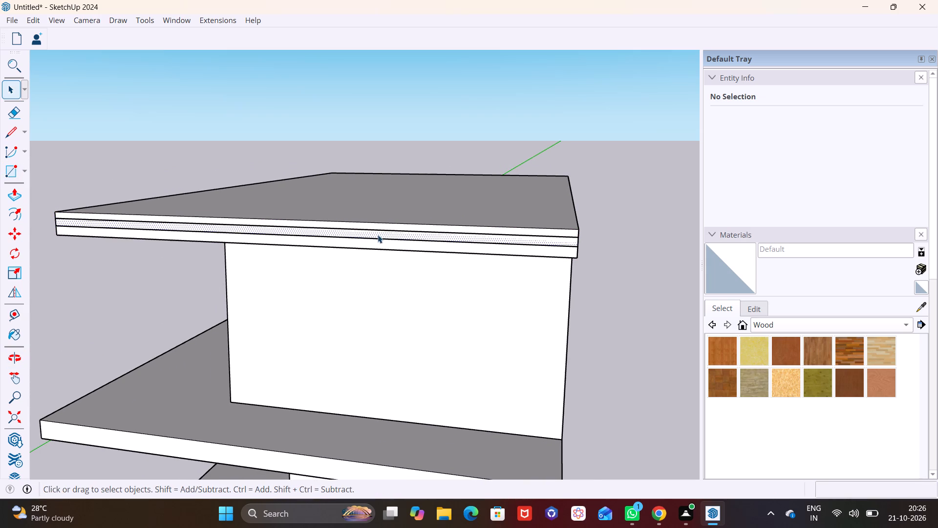
{"action": "scroll", "coordinate": [378, 235], "scroll_direction": "up", "scroll_amount": 2}
{"action": "middle_click_drag", "start_coordinate": [380, 235], "coordinate": [328, 244]}
{"action": "left_click", "coordinate": [12, 192]}
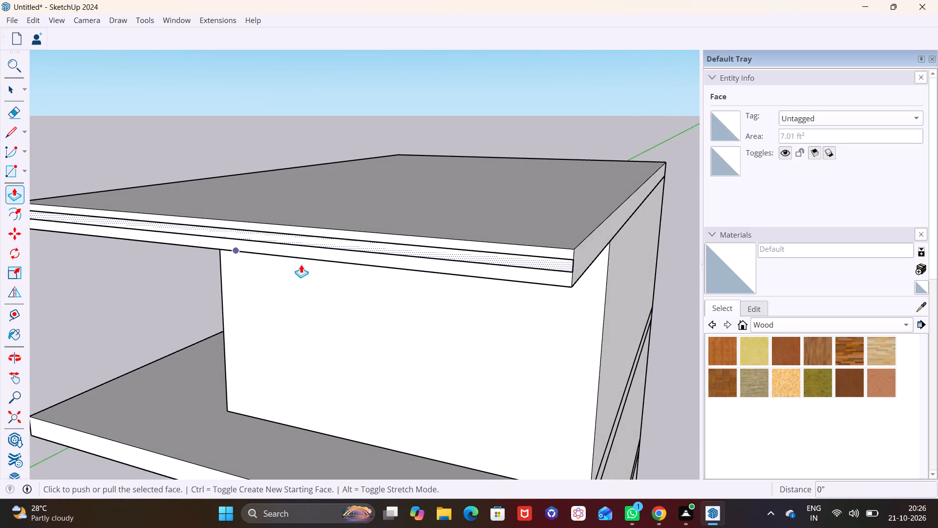
{"action": "middle_click_drag", "start_coordinate": [428, 280], "coordinate": [354, 283]}
{"action": "scroll", "coordinate": [327, 275], "scroll_direction": "up", "scroll_amount": 6}
{"action": "left_click", "coordinate": [322, 278]}
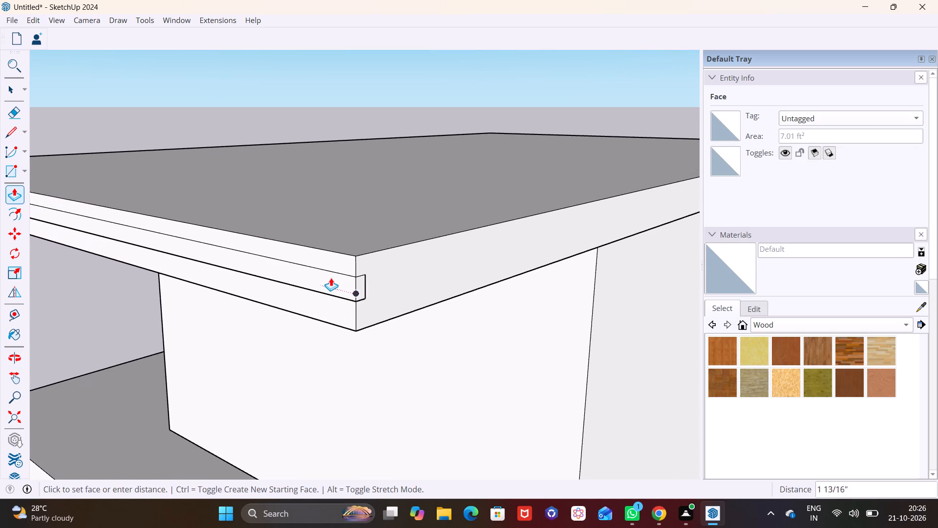
{"action": "left_click", "coordinate": [333, 277]}
{"action": "key", "text": "space"}
{"action": "left_click", "coordinate": [284, 317]}
{"action": "scroll", "coordinate": [299, 312], "scroll_direction": "down", "scroll_amount": 2}
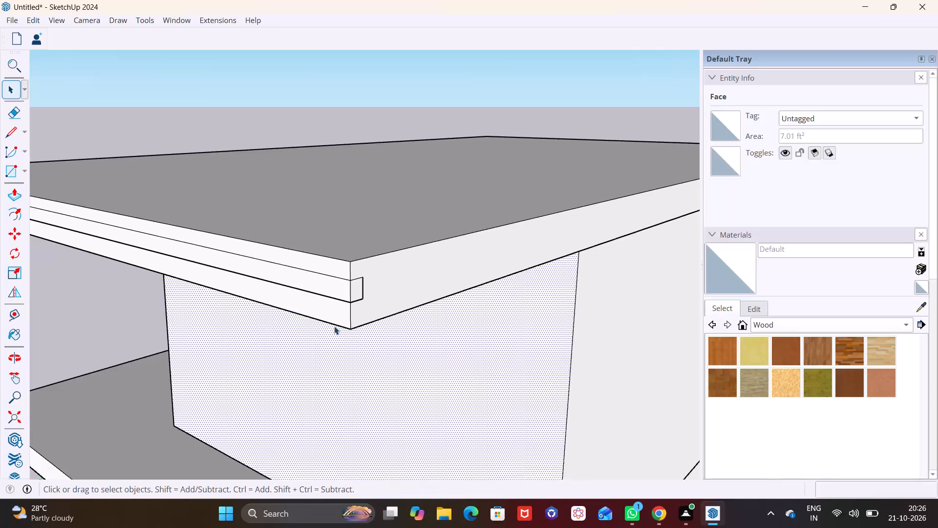
{"action": "scroll", "coordinate": [334, 326], "scroll_direction": "down", "scroll_amount": 13}
{"action": "middle_click_drag", "start_coordinate": [259, 335], "coordinate": [458, 288]}
{"action": "scroll", "coordinate": [458, 288], "scroll_direction": "down", "scroll_amount": 1}
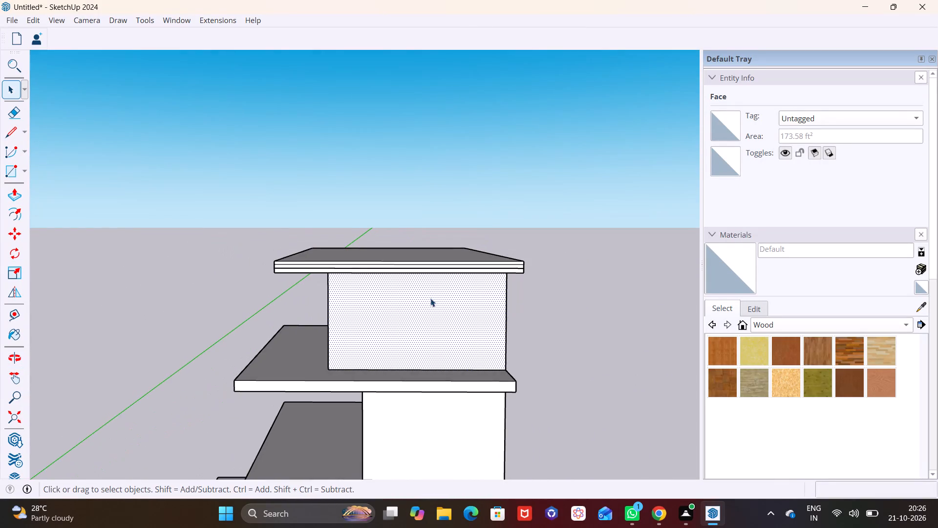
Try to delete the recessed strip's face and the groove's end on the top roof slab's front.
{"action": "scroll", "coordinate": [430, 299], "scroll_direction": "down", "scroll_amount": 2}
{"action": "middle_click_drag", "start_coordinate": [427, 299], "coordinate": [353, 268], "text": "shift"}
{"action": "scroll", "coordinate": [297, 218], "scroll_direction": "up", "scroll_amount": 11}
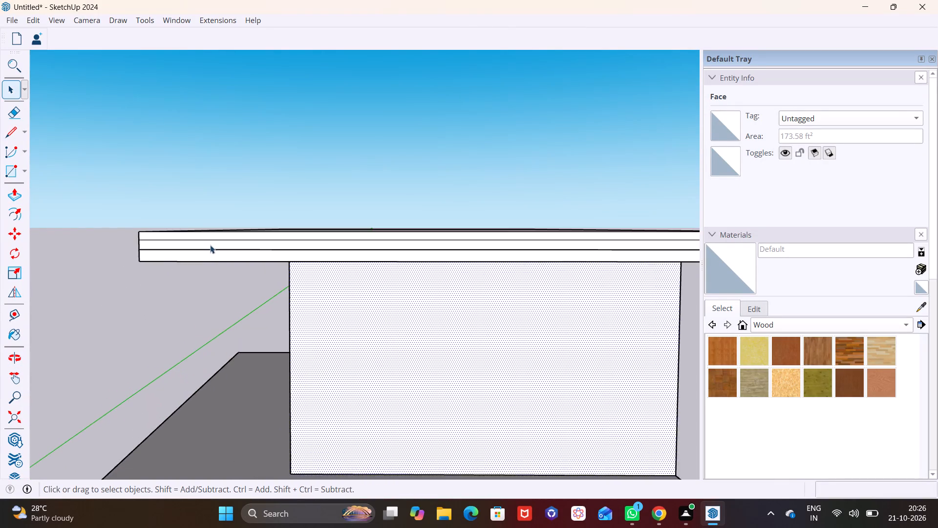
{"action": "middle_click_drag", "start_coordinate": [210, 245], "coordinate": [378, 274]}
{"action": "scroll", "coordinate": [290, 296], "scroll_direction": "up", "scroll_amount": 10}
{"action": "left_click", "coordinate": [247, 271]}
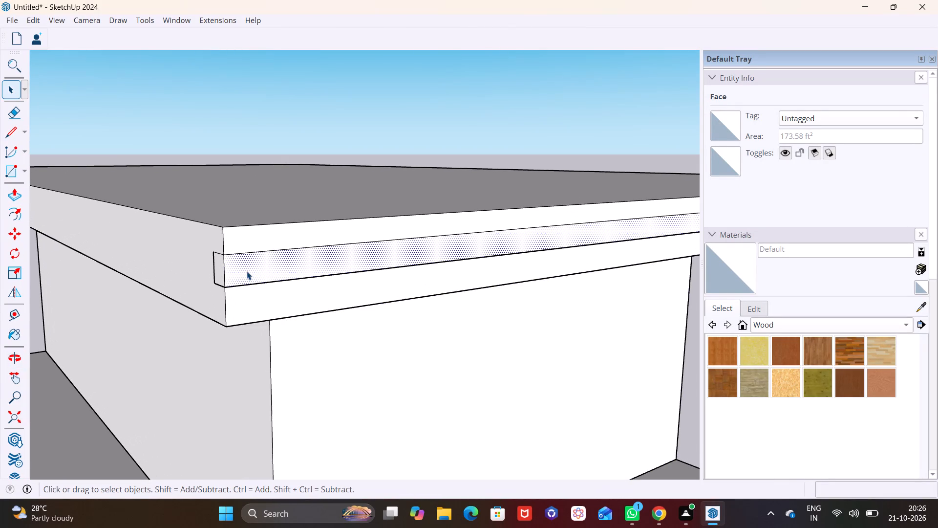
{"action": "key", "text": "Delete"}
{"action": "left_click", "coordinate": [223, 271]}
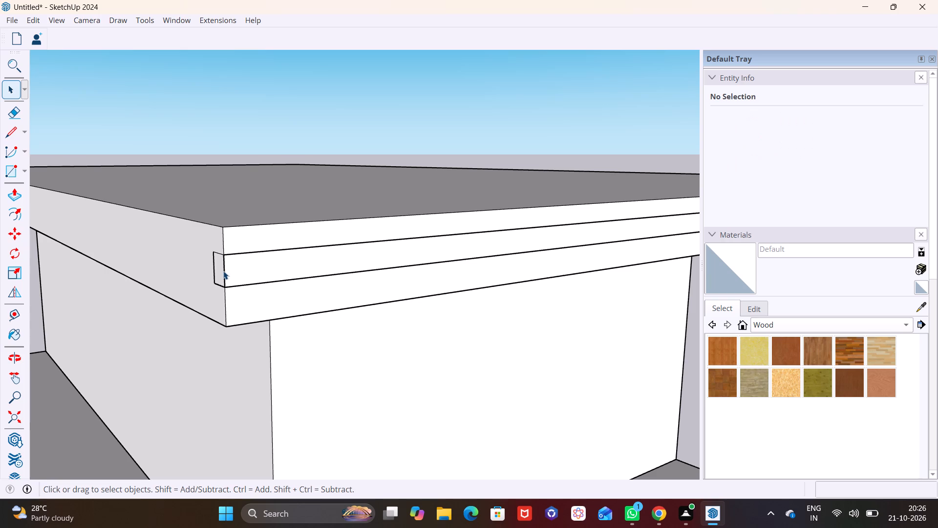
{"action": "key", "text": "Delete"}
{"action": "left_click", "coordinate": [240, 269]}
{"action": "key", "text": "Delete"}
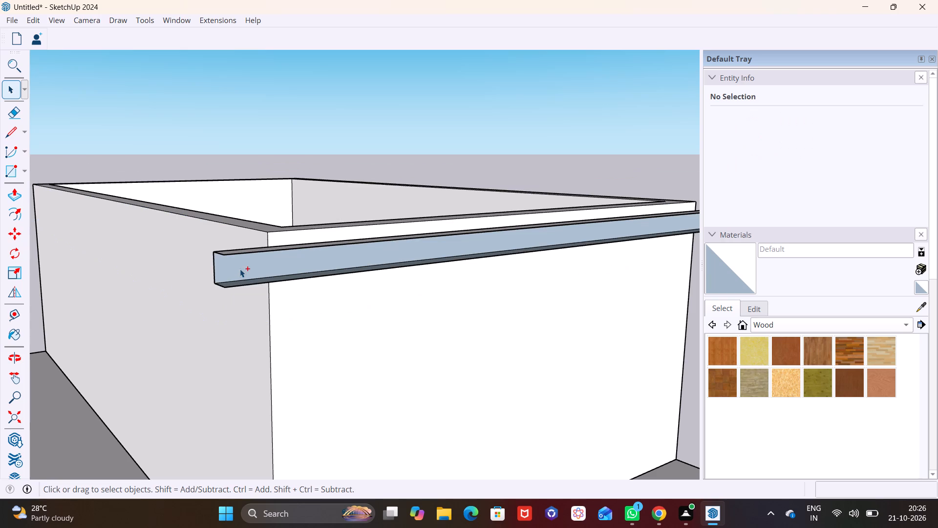
Undo the deletions and the Push/Pull of the groove on the top roof slab's front face.
{"action": "key", "text": "ctrl+z"}
{"action": "key", "text": "ctrl+z"}
{"action": "key", "text": "ctrl+z"}
{"action": "key", "text": "ctrl+z"}
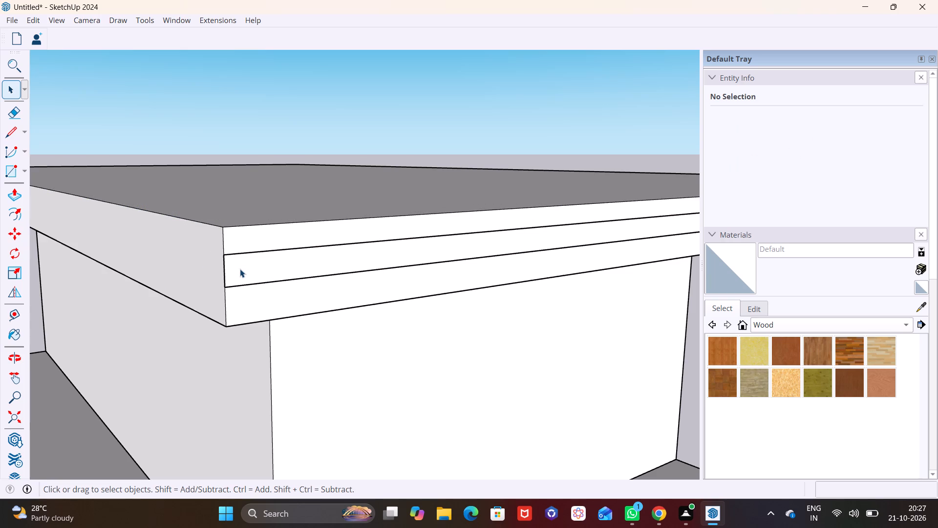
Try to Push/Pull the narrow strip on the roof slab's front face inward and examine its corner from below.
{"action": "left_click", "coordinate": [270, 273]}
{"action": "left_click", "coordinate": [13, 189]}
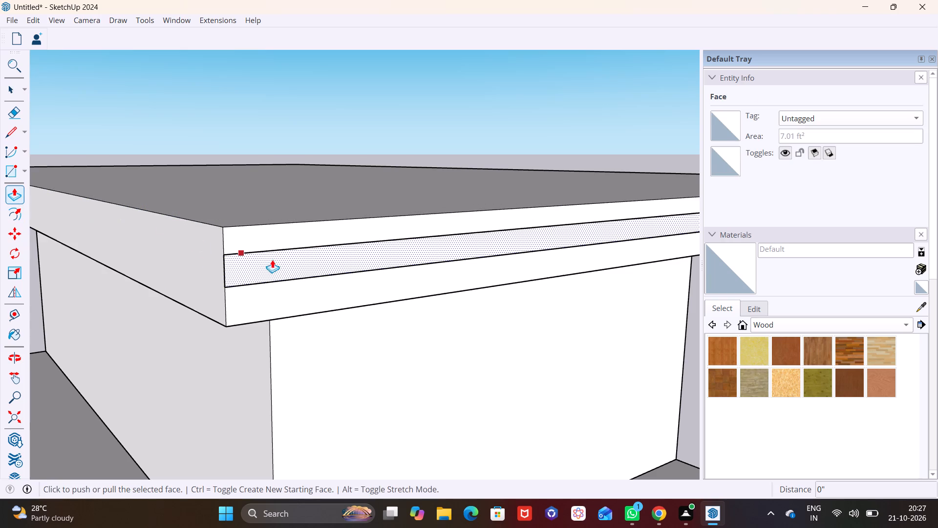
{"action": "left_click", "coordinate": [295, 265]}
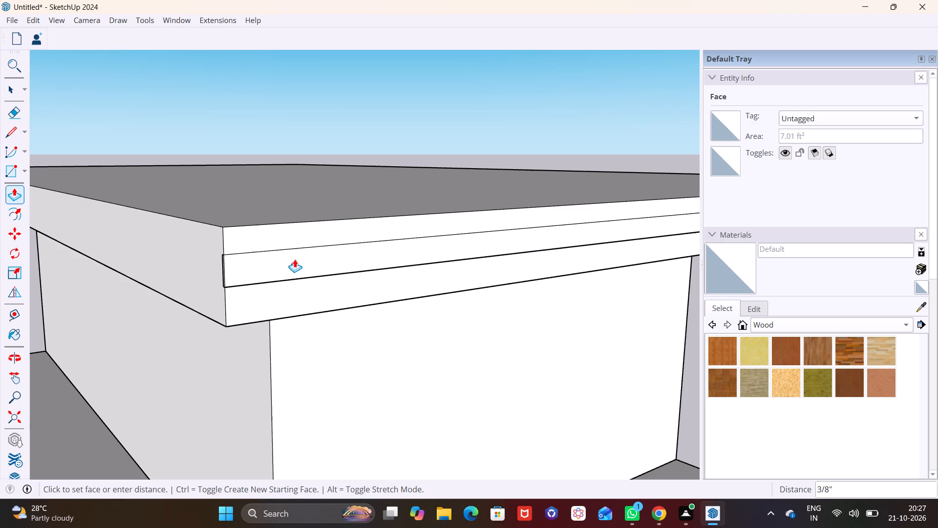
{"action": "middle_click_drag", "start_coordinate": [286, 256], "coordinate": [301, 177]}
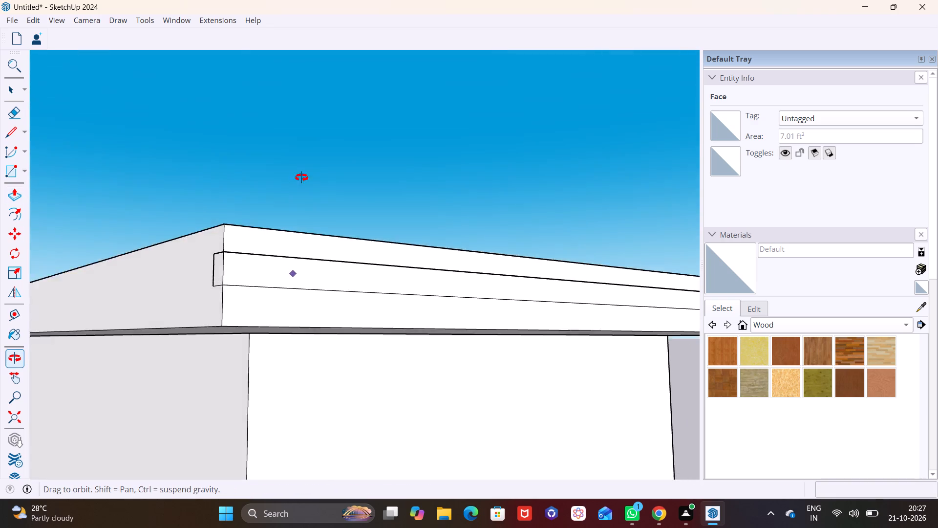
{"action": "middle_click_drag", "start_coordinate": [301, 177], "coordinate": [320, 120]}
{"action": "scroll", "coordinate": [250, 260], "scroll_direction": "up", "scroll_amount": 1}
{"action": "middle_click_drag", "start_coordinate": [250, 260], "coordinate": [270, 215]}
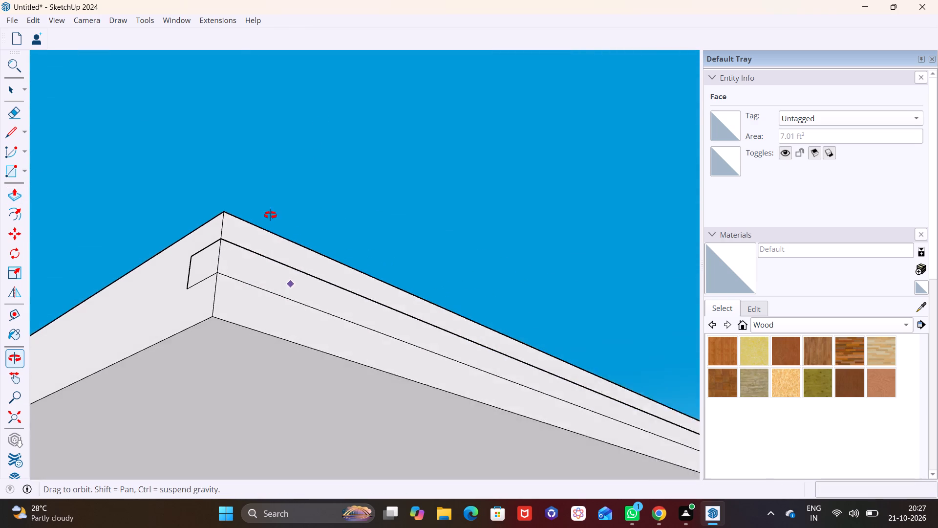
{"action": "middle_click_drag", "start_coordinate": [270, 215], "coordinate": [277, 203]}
Undo the strip's Push/Pull and its rectangle, clearing the top roof slab's front face.
{"action": "key", "text": "ctrl+z"}
{"action": "key", "text": "ctrl+z"}
Draw a narrow rectangle about 3" by 21' 6" across the full width of the top roof slab's front face.
{"action": "middle_click_drag", "start_coordinate": [266, 233], "coordinate": [159, 369]}
{"action": "scroll", "coordinate": [218, 313], "scroll_direction": "down", "scroll_amount": 11}
{"action": "middle_click_drag", "start_coordinate": [322, 286], "coordinate": [188, 292], "text": "shift"}
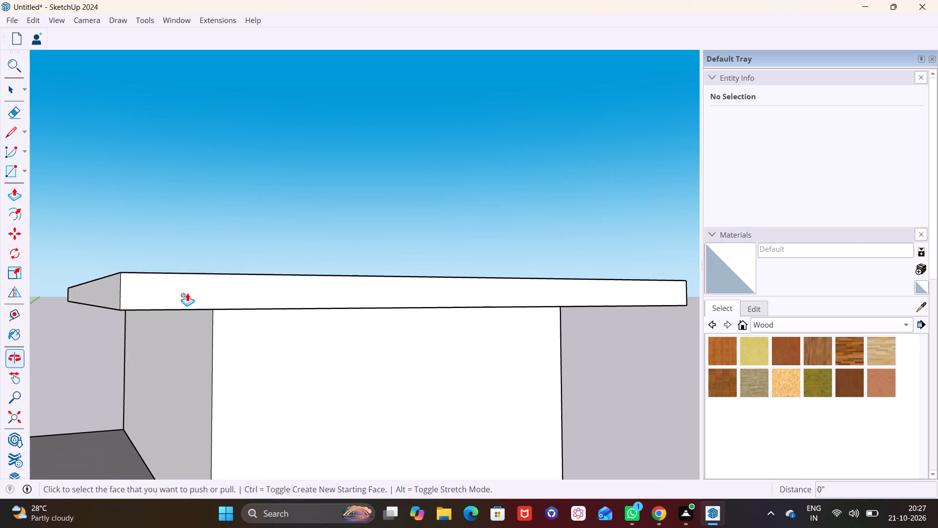
{"action": "scroll", "coordinate": [225, 291], "scroll_direction": "down", "scroll_amount": 2}
{"action": "left_click", "coordinate": [22, 172]}
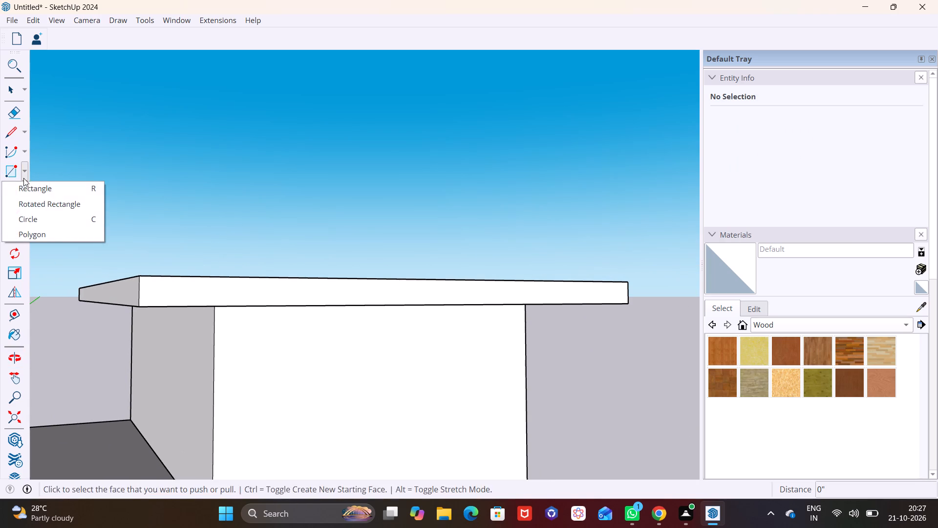
{"action": "left_click", "coordinate": [28, 189]}
{"action": "left_click", "coordinate": [141, 284]}
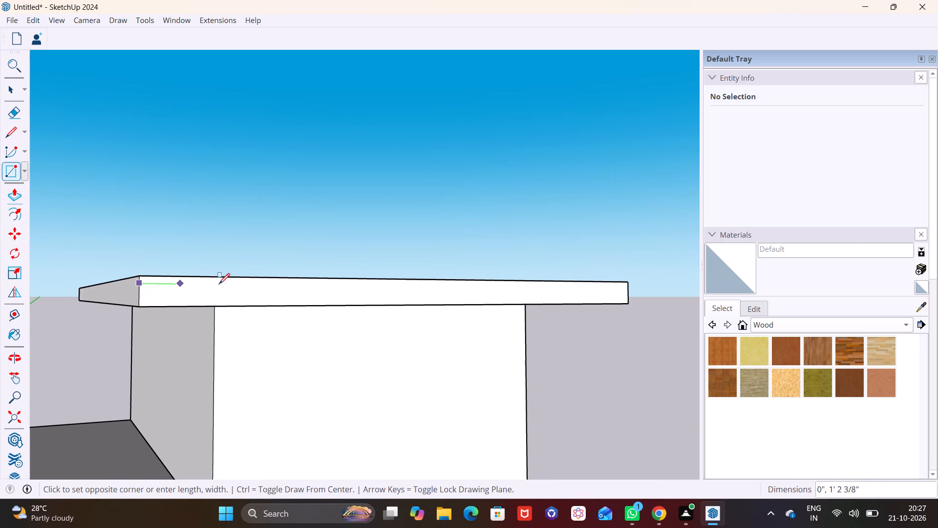
{"action": "left_click", "coordinate": [627, 294]}
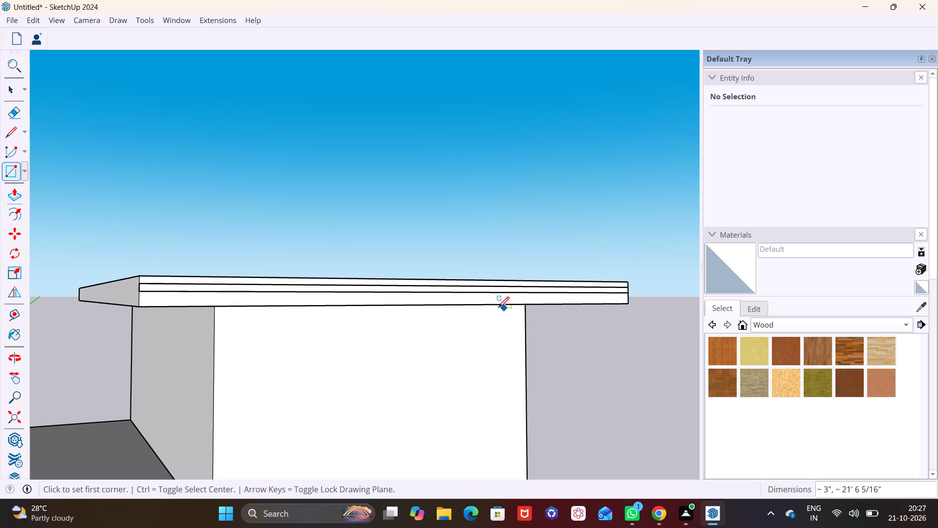
{"action": "key", "text": "space"}
Push/Pull the narrow strip on the top roof slab's front face inward about 2 9/16" to form a groove.
{"action": "middle_click_drag", "start_coordinate": [488, 322], "coordinate": [493, 368]}
{"action": "scroll", "coordinate": [278, 339], "scroll_direction": "up", "scroll_amount": 2}
{"action": "middle_click_drag", "start_coordinate": [276, 347], "coordinate": [276, 338]}
{"action": "scroll", "coordinate": [276, 347], "scroll_direction": "up", "scroll_amount": 1, "text": "shift"}
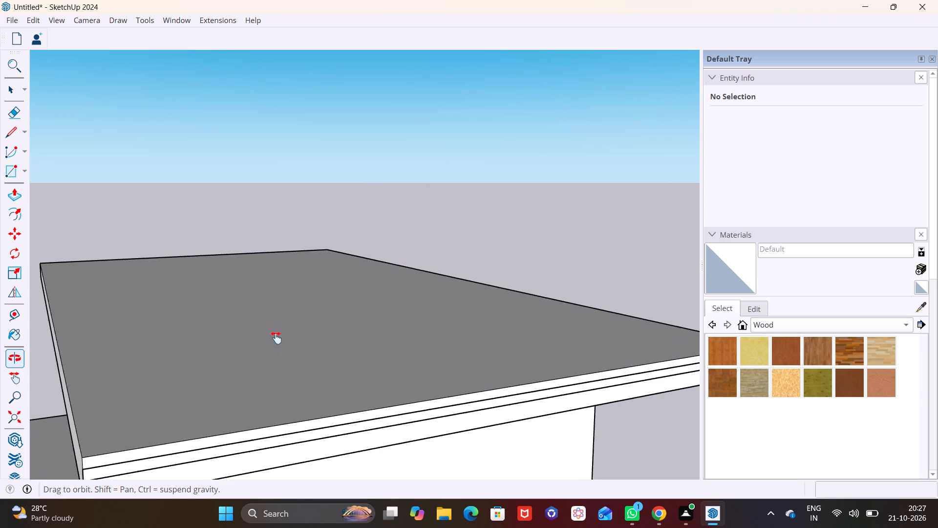
{"action": "middle_click_drag", "start_coordinate": [276, 338], "coordinate": [260, 270]}
{"action": "scroll", "coordinate": [270, 303], "scroll_direction": "up", "scroll_amount": 2}
{"action": "left_click", "coordinate": [281, 330]}
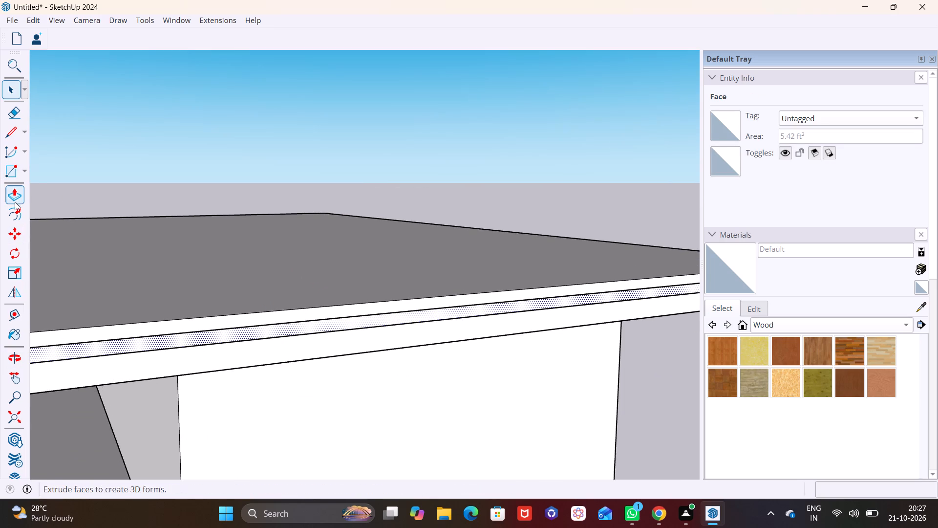
{"action": "left_click", "coordinate": [14, 199]}
{"action": "left_click", "coordinate": [267, 331]}
{"action": "left_click", "coordinate": [264, 329]}
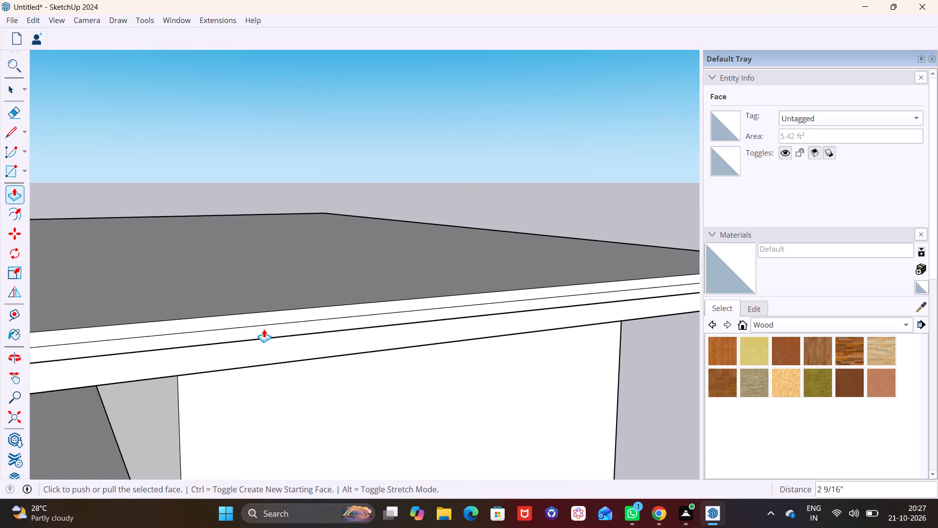
Draw a narrow rectangle about 2 7/16" by 25' 7 1/2" across the front face of the slab below the top storey.
{"action": "scroll", "coordinate": [264, 329], "scroll_direction": "down", "scroll_amount": 14}
{"action": "middle_click_drag", "start_coordinate": [292, 363], "coordinate": [162, 253]}
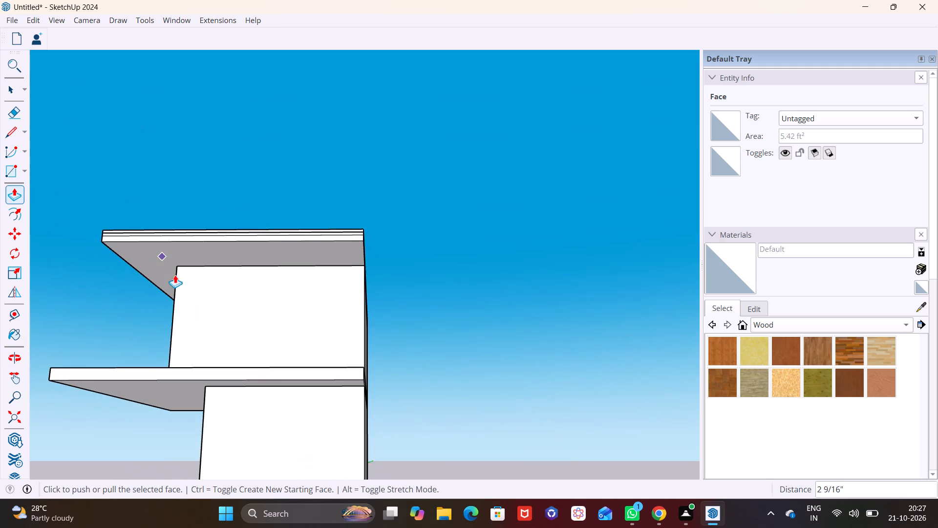
{"action": "scroll", "coordinate": [192, 297], "scroll_direction": "down", "scroll_amount": 1}
{"action": "middle_click_drag", "start_coordinate": [236, 319], "coordinate": [265, 411]}
{"action": "middle_click_drag", "start_coordinate": [261, 387], "coordinate": [301, 329]}
{"action": "scroll", "coordinate": [291, 366], "scroll_direction": "up", "scroll_amount": 1}
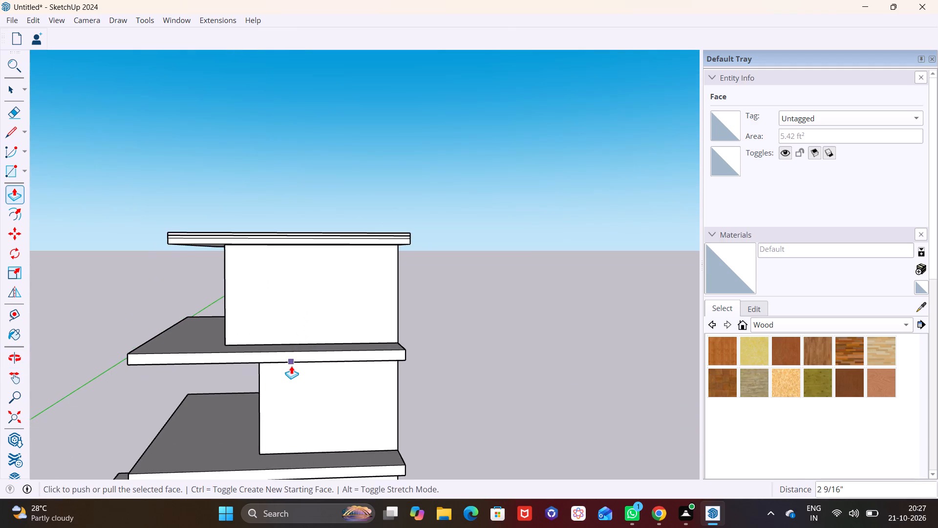
{"action": "scroll", "coordinate": [291, 366], "scroll_direction": "up", "scroll_amount": 2}
{"action": "middle_click_drag", "start_coordinate": [301, 355], "coordinate": [364, 334], "text": "shift"}
{"action": "scroll", "coordinate": [364, 340], "scroll_direction": "up", "scroll_amount": 3}
{"action": "middle_click_drag", "start_coordinate": [368, 351], "coordinate": [433, 330]}
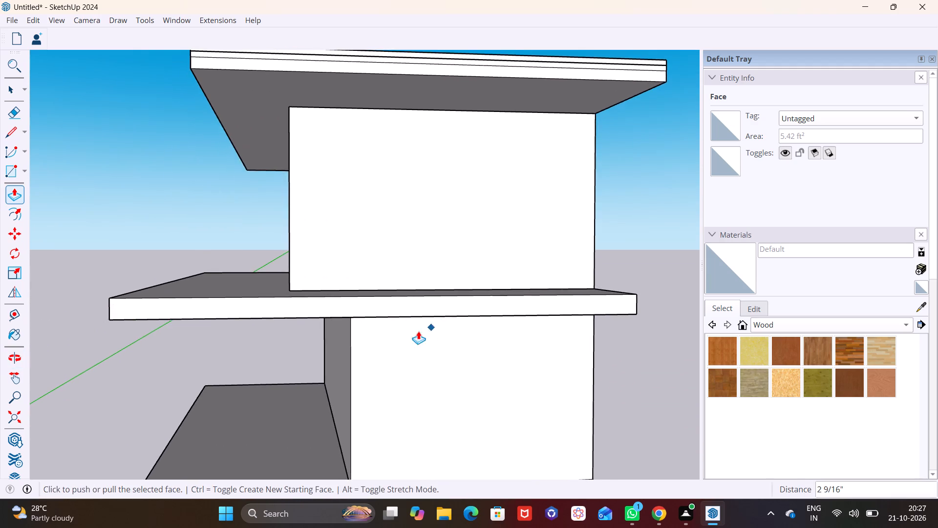
{"action": "scroll", "coordinate": [404, 337], "scroll_direction": "up", "scroll_amount": 1}
{"action": "middle_click_drag", "start_coordinate": [402, 339], "coordinate": [386, 339], "text": "shift"}
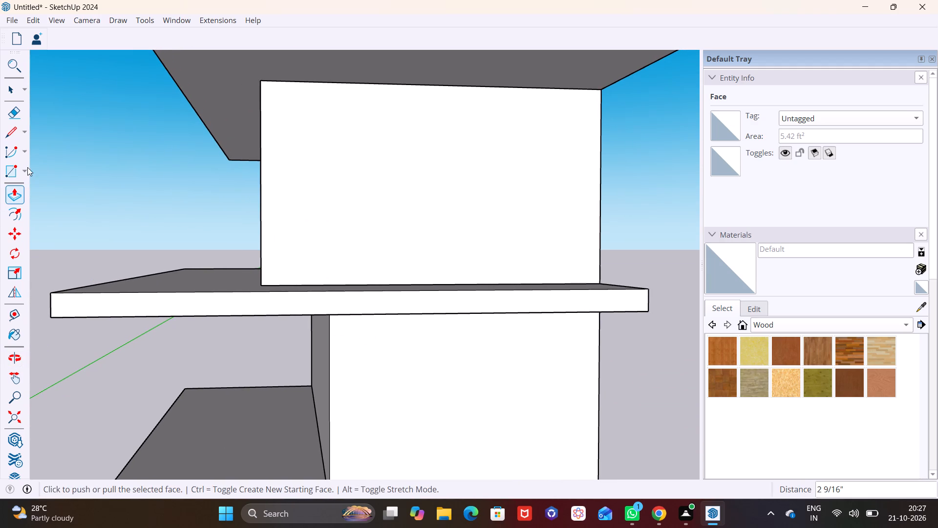
{"action": "left_click", "coordinate": [27, 167]}
{"action": "left_click", "coordinate": [41, 195]}
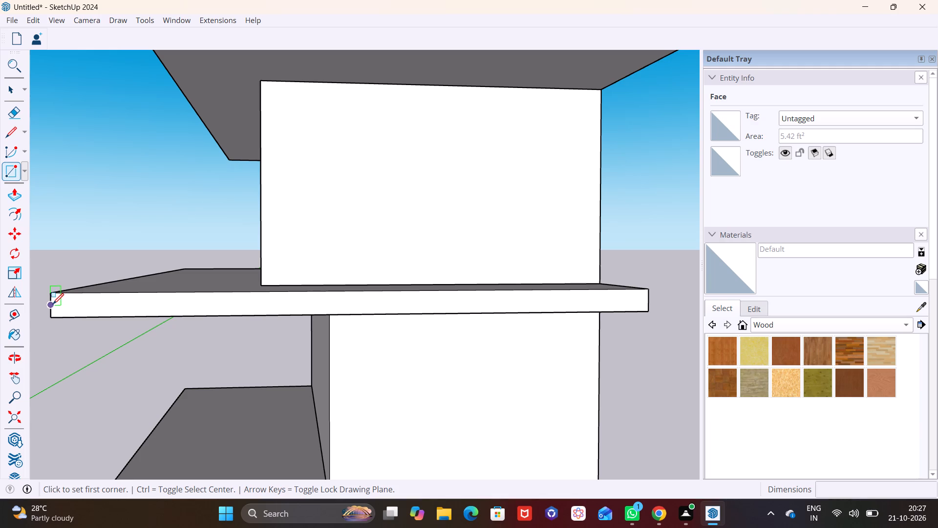
{"action": "scroll", "coordinate": [53, 300], "scroll_direction": "up", "scroll_amount": 5}
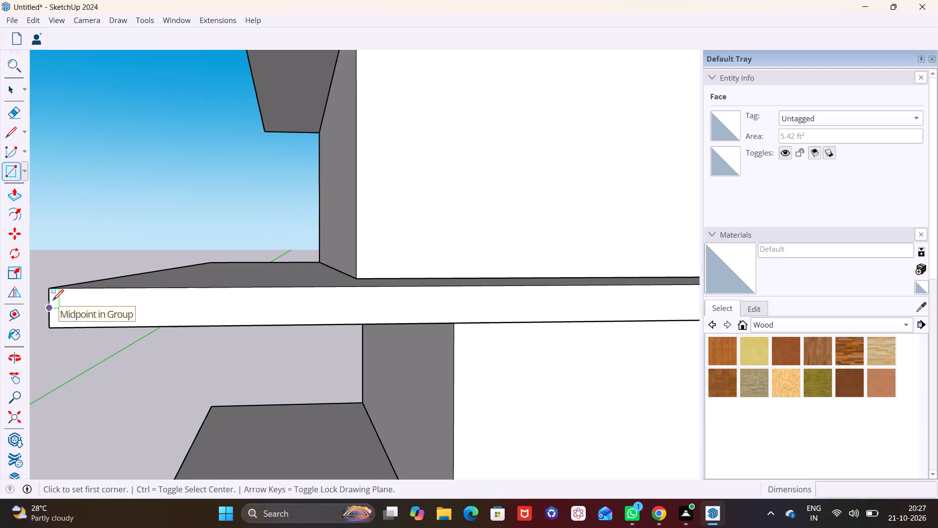
{"action": "left_click", "coordinate": [49, 300]}
{"action": "scroll", "coordinate": [144, 307], "scroll_direction": "down", "scroll_amount": 4}
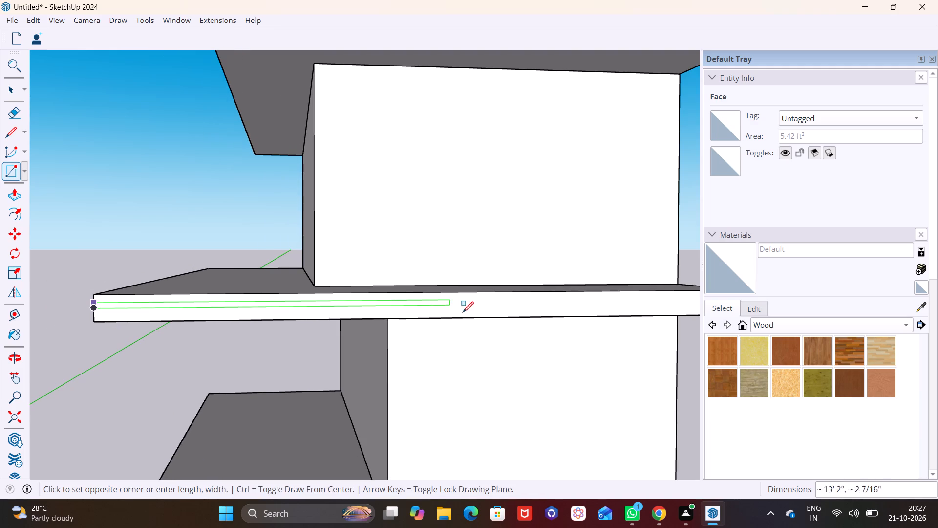
{"action": "middle_click_drag", "start_coordinate": [563, 306], "coordinate": [468, 318], "text": "shift"}
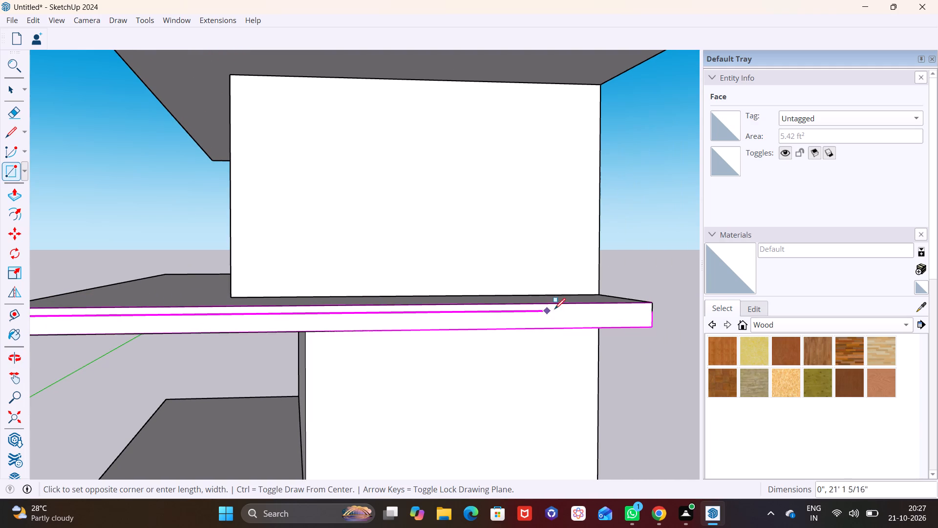
{"action": "scroll", "coordinate": [650, 316], "scroll_direction": "up", "scroll_amount": 3}
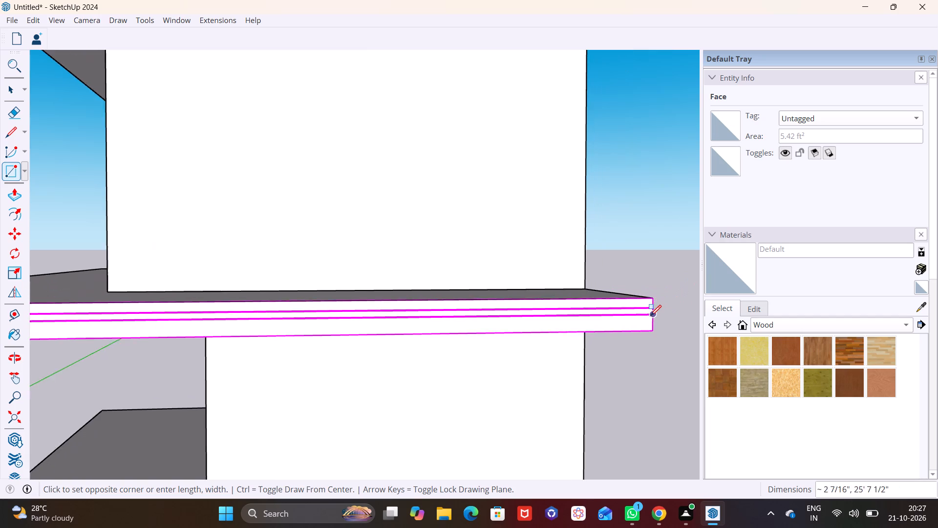
{"action": "scroll", "coordinate": [650, 316], "scroll_direction": "up", "scroll_amount": 3}
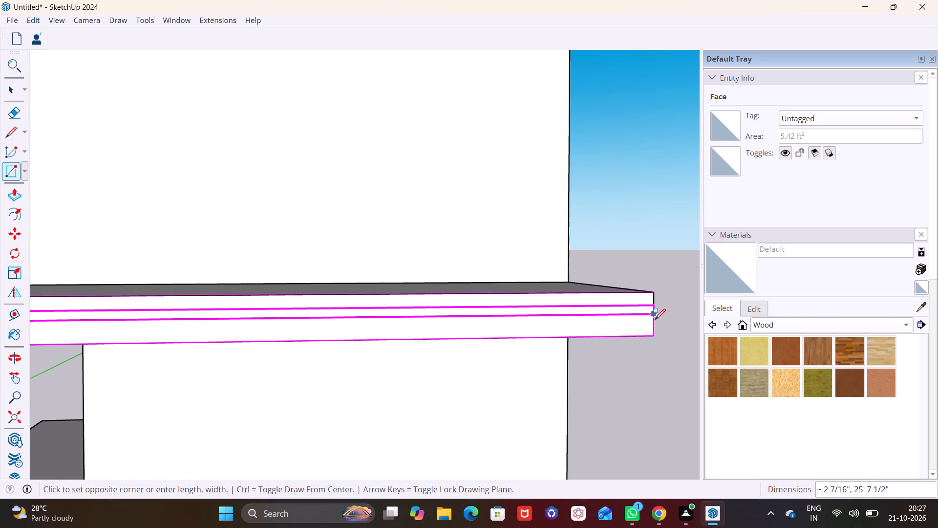
{"action": "left_click", "coordinate": [655, 320]}
{"action": "key", "text": "space"}
Push/Pull the narrow strip on the front face of the slab below the top storey inward about 10 3/8".
{"action": "left_click", "coordinate": [472, 313]}
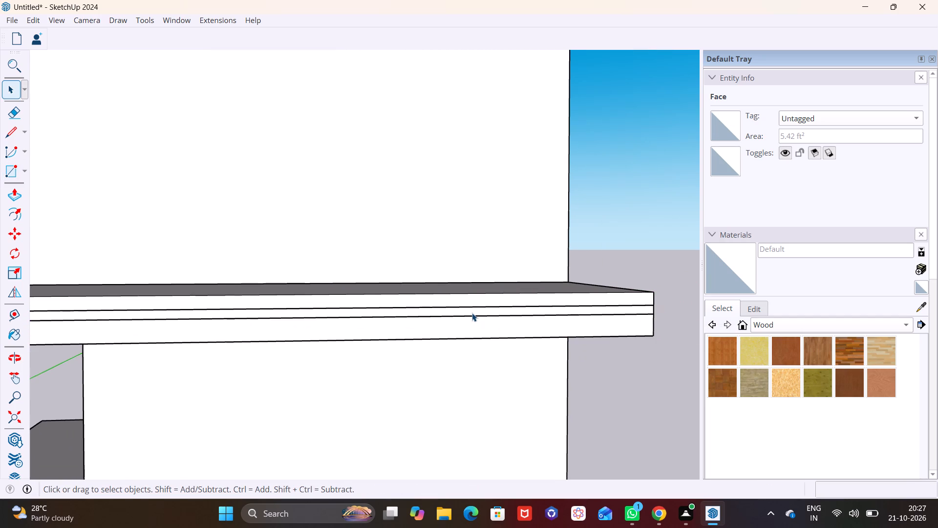
{"action": "left_click", "coordinate": [470, 310]}
{"action": "scroll", "coordinate": [469, 309], "scroll_direction": "up", "scroll_amount": 7}
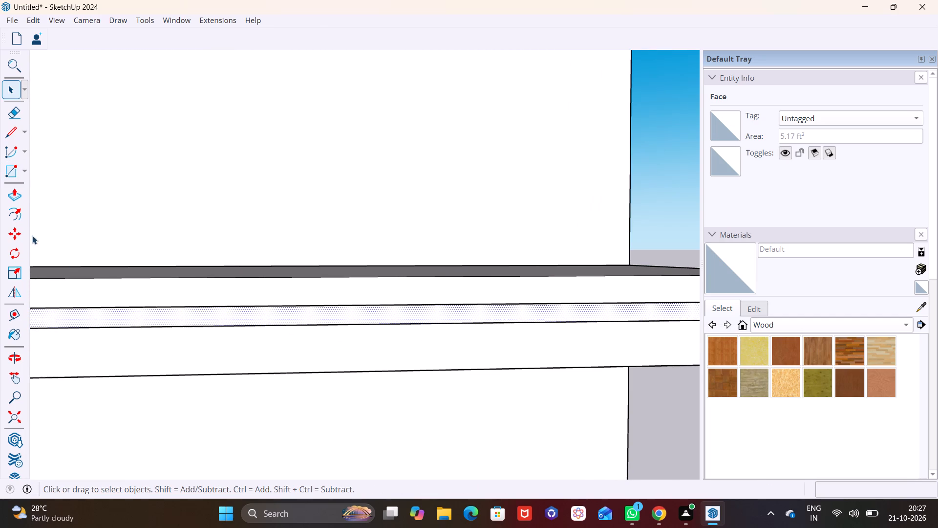
{"action": "left_click", "coordinate": [17, 197]}
{"action": "left_click", "coordinate": [230, 314]}
{"action": "left_click", "coordinate": [231, 312]}
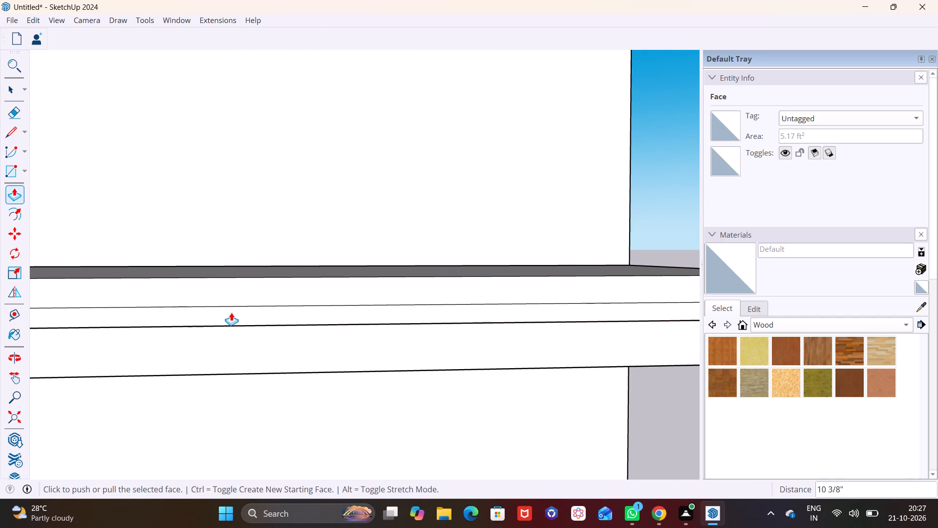
Push/Pull the recessed face of that slab's groove a further 5/16" or so inward.
{"action": "scroll", "coordinate": [279, 308], "scroll_direction": "down", "scroll_amount": 7}
{"action": "middle_click_drag", "start_coordinate": [544, 315], "coordinate": [219, 352]}
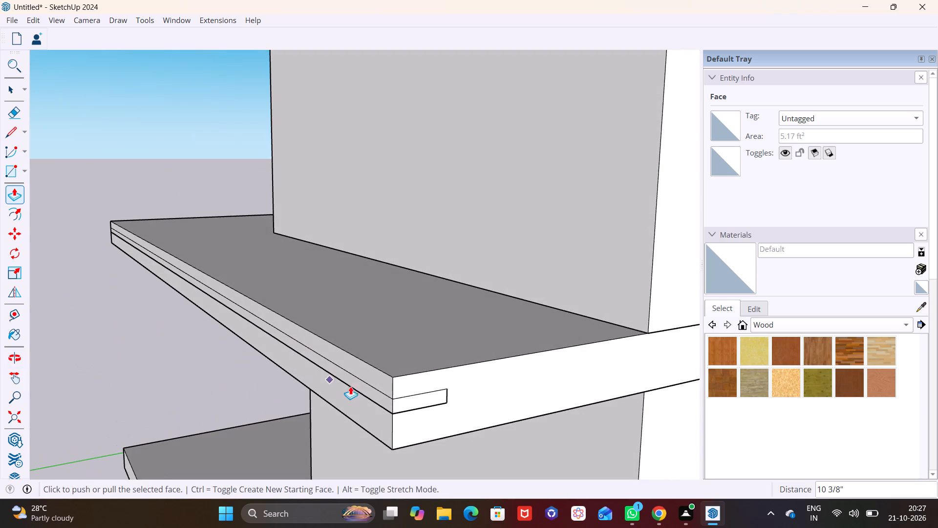
{"action": "left_click", "coordinate": [381, 396]}
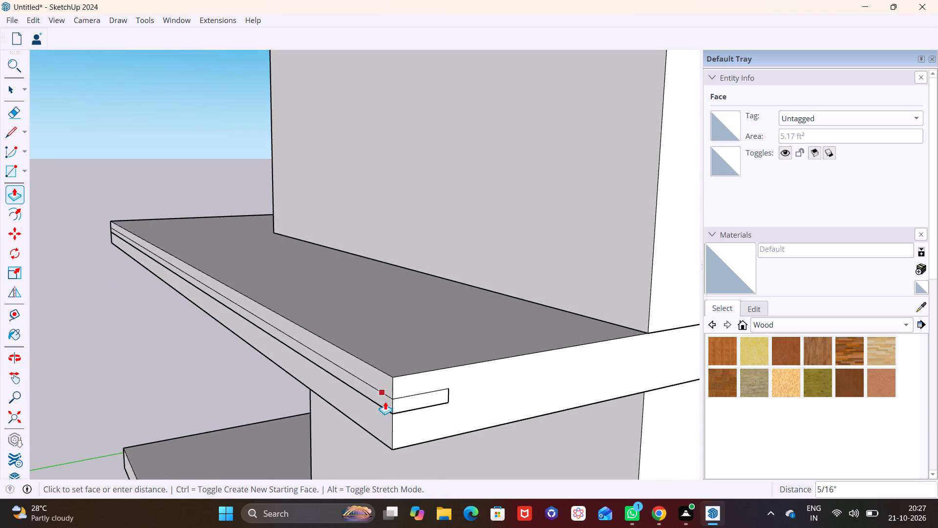
{"action": "left_click", "coordinate": [385, 401]}
{"action": "key", "text": "space"}
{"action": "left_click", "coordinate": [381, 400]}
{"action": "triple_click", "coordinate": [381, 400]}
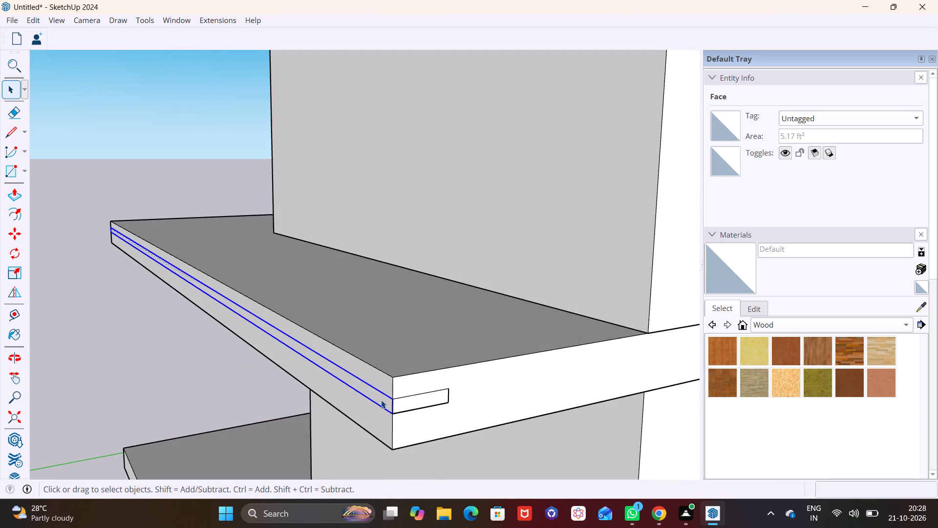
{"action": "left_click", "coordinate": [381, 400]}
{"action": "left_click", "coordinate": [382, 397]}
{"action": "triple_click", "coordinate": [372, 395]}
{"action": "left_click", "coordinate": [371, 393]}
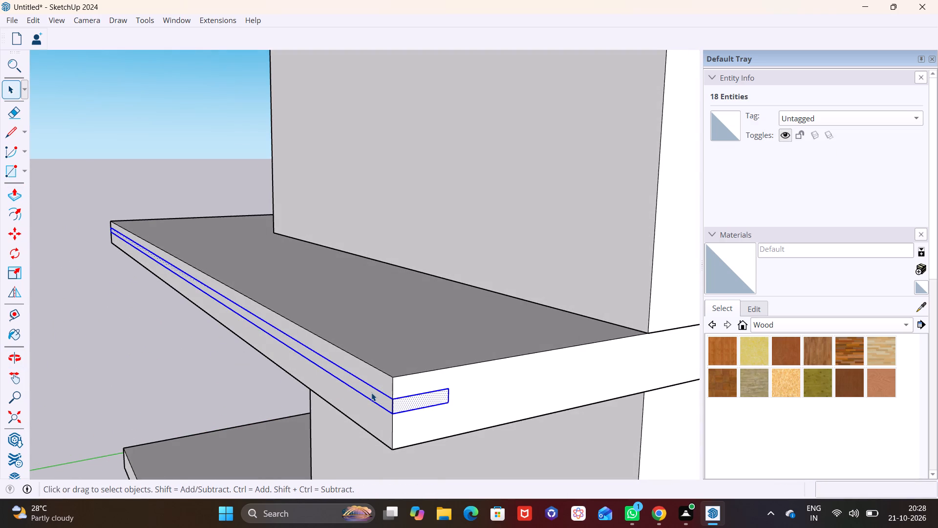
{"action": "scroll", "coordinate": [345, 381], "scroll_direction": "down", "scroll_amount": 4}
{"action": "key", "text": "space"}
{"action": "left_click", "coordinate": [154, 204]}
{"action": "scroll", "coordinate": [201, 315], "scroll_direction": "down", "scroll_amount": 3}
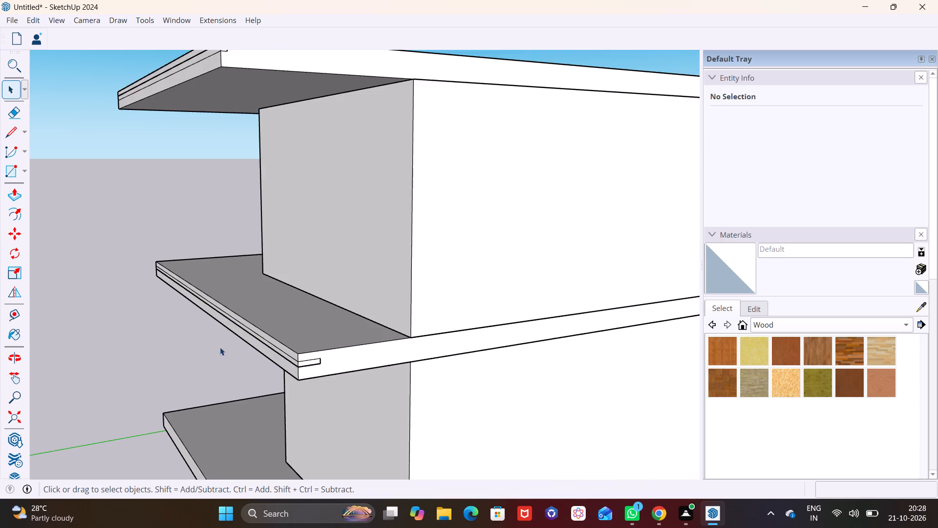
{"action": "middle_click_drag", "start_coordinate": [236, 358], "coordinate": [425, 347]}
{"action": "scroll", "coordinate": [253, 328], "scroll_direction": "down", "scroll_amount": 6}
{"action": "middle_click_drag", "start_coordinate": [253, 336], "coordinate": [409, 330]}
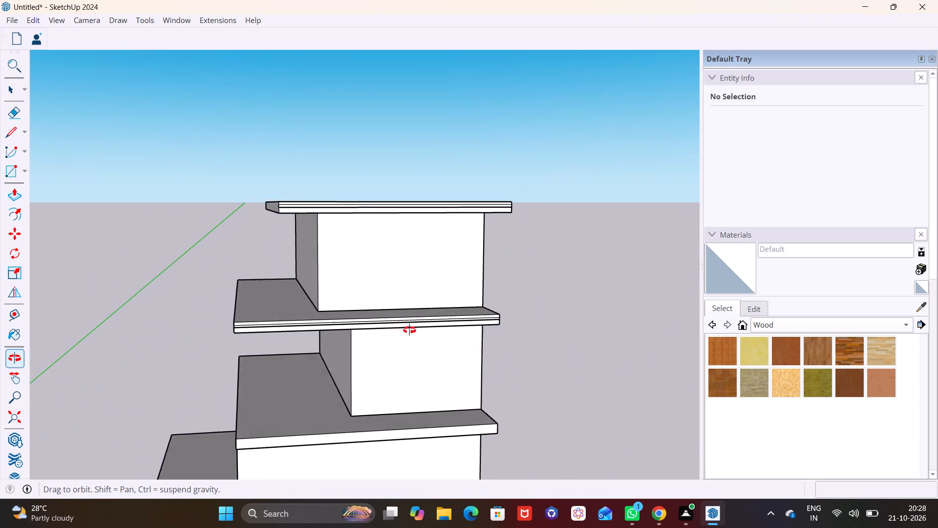
Draw a narrow rectangle about 4 3/4" by 25' 7 1/2" along the top of the front face of the slab below the third storey.
{"action": "middle_click_drag", "start_coordinate": [409, 330], "coordinate": [410, 330]}
{"action": "scroll", "coordinate": [372, 320], "scroll_direction": "up", "scroll_amount": 2}
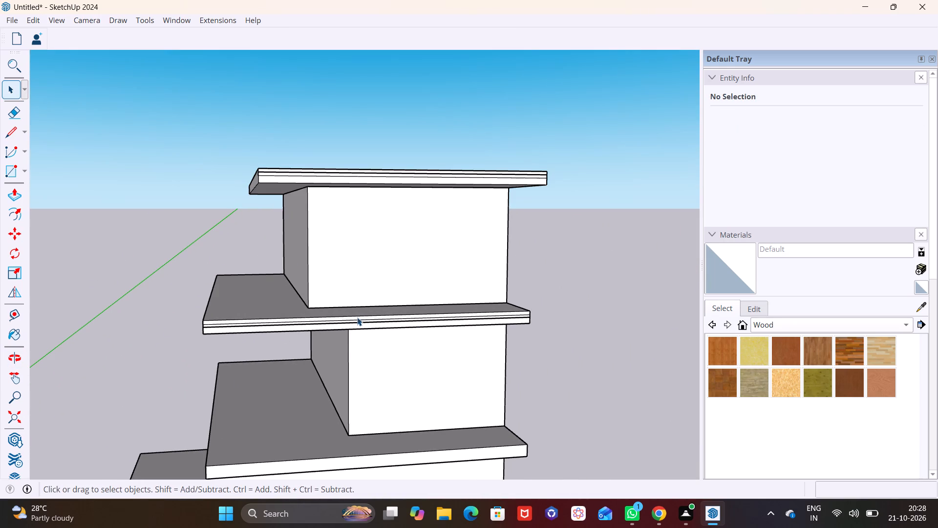
{"action": "scroll", "coordinate": [371, 394], "scroll_direction": "down", "scroll_amount": 1}
{"action": "middle_click_drag", "start_coordinate": [368, 402], "coordinate": [306, 299]}
{"action": "middle_click_drag", "start_coordinate": [304, 366], "coordinate": [306, 360], "text": "shift"}
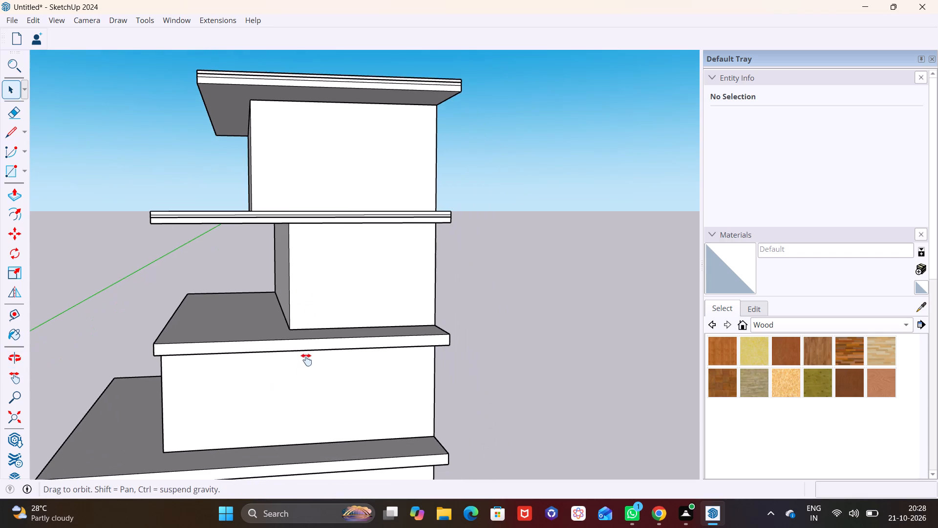
{"action": "middle_click_drag", "start_coordinate": [306, 360], "coordinate": [301, 327], "text": "shift"}
{"action": "middle_click_drag", "start_coordinate": [284, 295], "coordinate": [276, 296]}
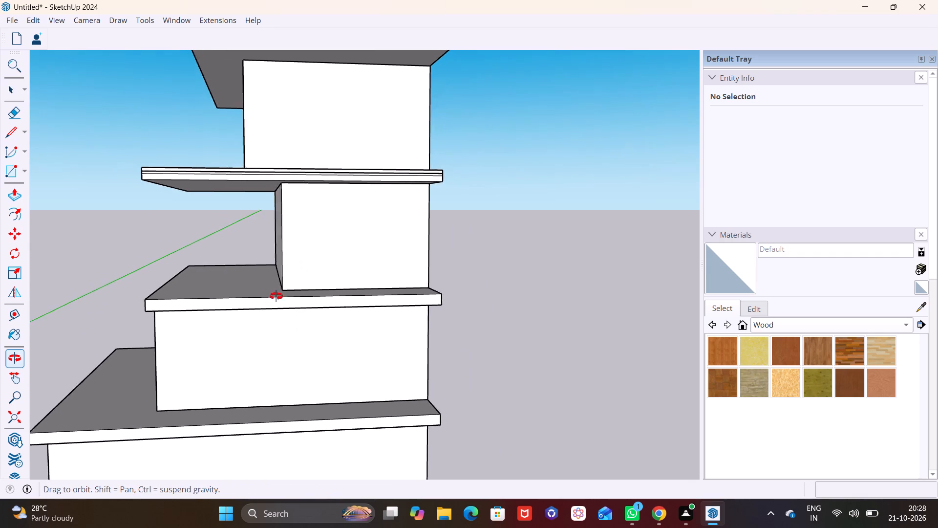
{"action": "middle_click_drag", "start_coordinate": [276, 296], "coordinate": [254, 309]}
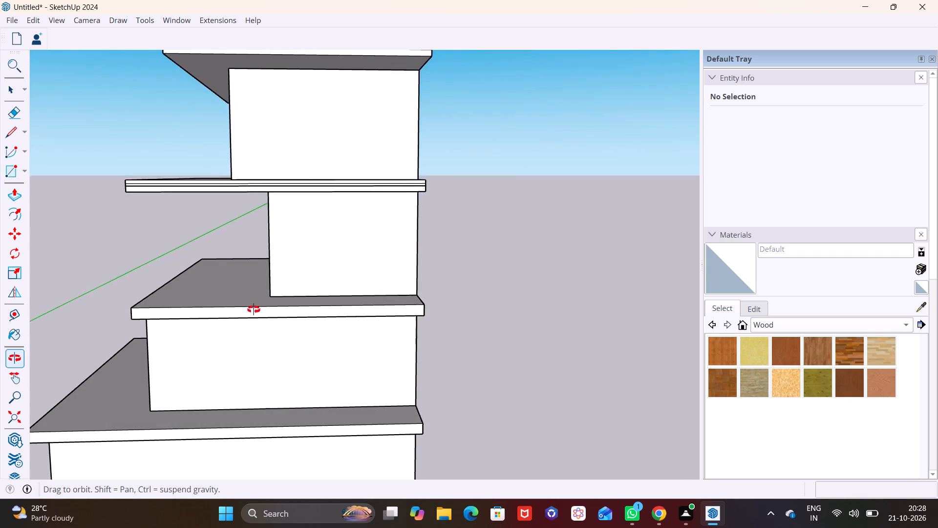
{"action": "middle_click_drag", "start_coordinate": [254, 309], "coordinate": [308, 291]}
{"action": "scroll", "coordinate": [152, 284], "scroll_direction": "up", "scroll_amount": 7}
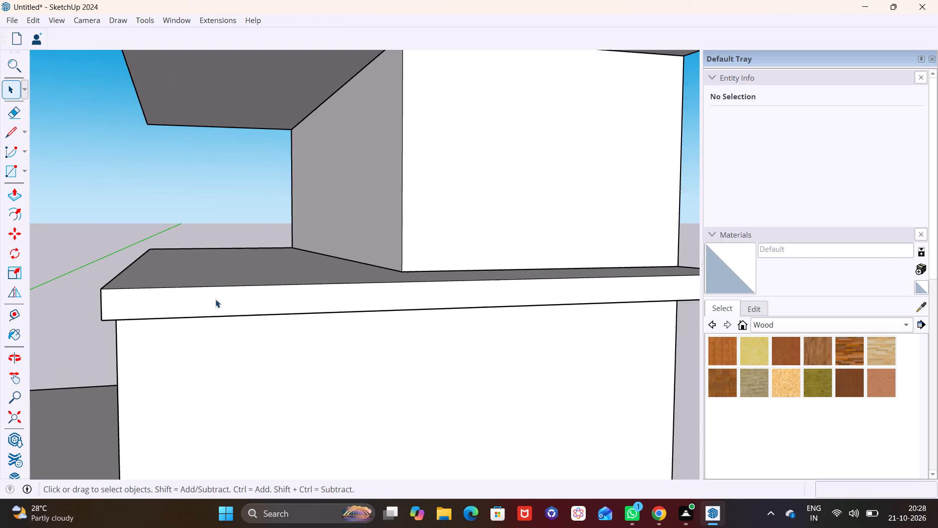
{"action": "scroll", "coordinate": [215, 299], "scroll_direction": "up", "scroll_amount": 2}
{"action": "left_click", "coordinate": [25, 173]}
{"action": "left_click", "coordinate": [27, 185]}
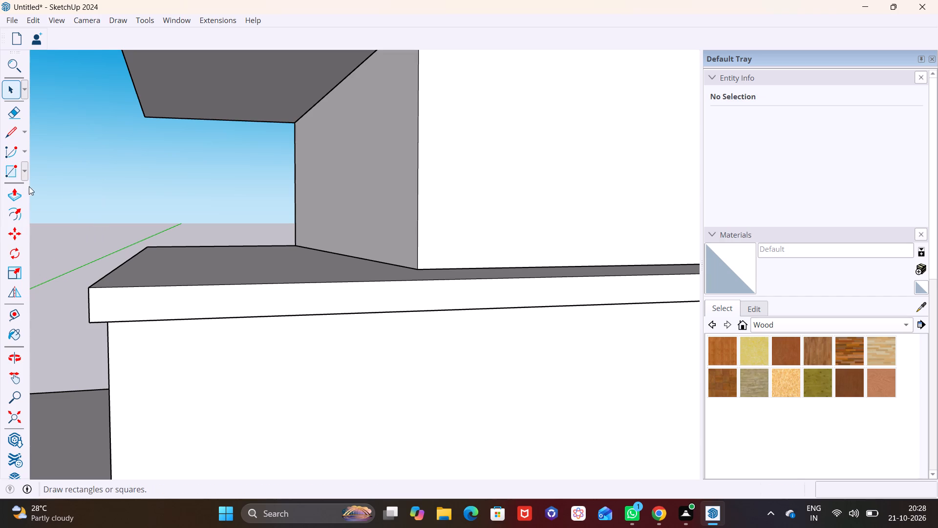
{"action": "left_click", "coordinate": [87, 289]}
{"action": "scroll", "coordinate": [207, 301], "scroll_direction": "down", "scroll_amount": 4}
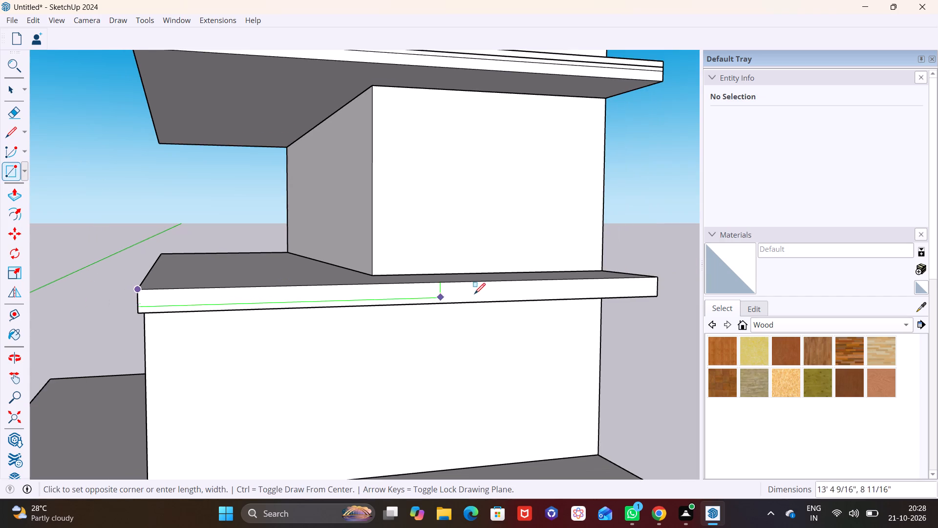
{"action": "middle_click_drag", "start_coordinate": [598, 274], "coordinate": [459, 311]}
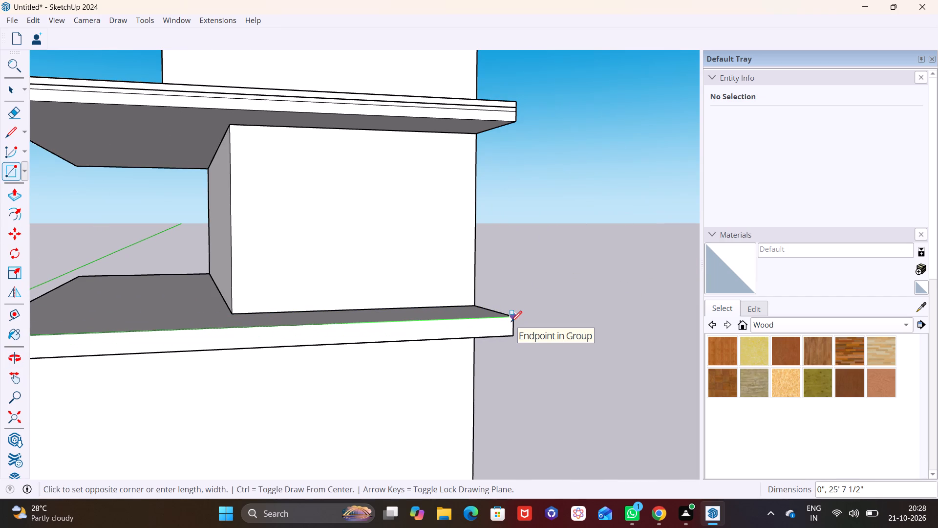
{"action": "left_click", "coordinate": [510, 324]}
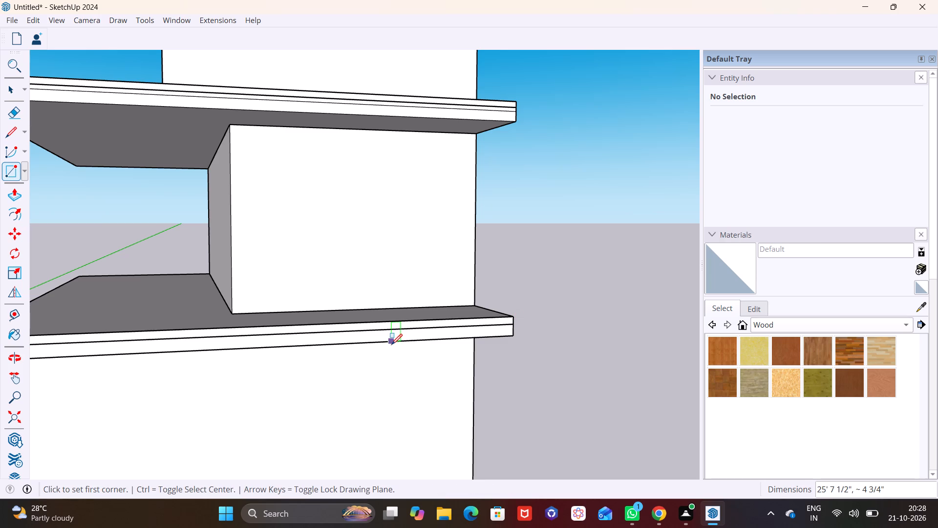
{"action": "key", "text": "space"}
Push/Pull the upper strip on the front face of the slab below the third storey outward about 8 9/16".
{"action": "middle_click_drag", "start_coordinate": [408, 350], "coordinate": [301, 404]}
{"action": "middle_click_drag", "start_coordinate": [280, 378], "coordinate": [384, 299]}
{"action": "middle_click_drag", "start_coordinate": [415, 376], "coordinate": [377, 394]}
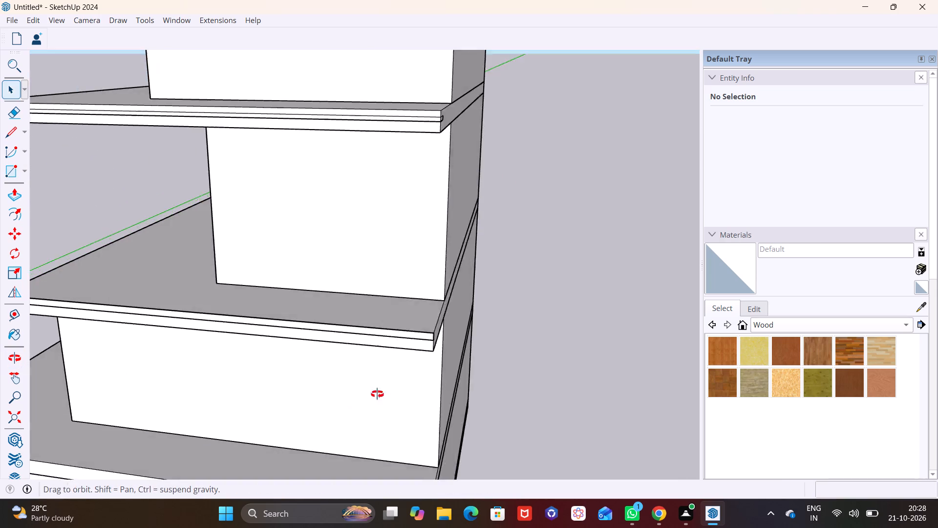
{"action": "middle_click_drag", "start_coordinate": [377, 394], "coordinate": [340, 397]}
{"action": "left_click", "coordinate": [309, 345]}
{"action": "left_click", "coordinate": [314, 347]}
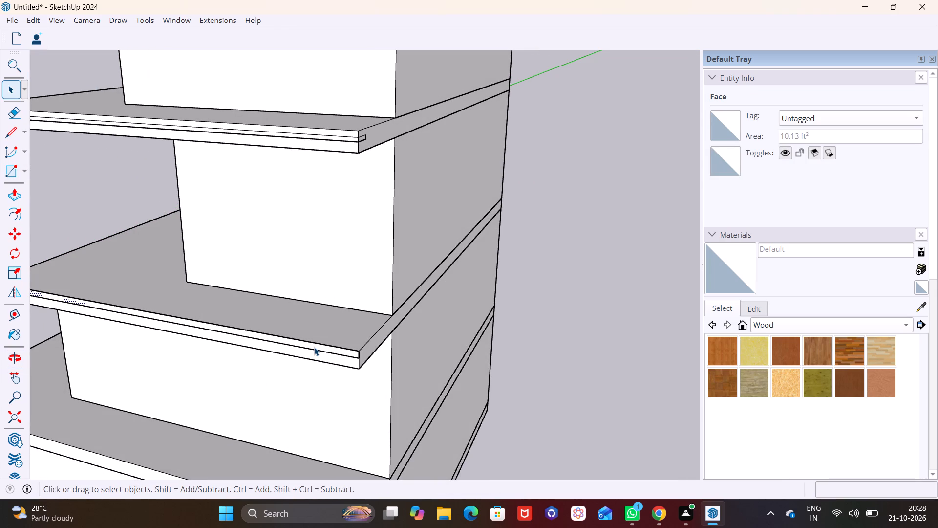
{"action": "triple_click", "coordinate": [316, 347]}
{"action": "left_click", "coordinate": [316, 347]}
{"action": "middle_click_drag", "start_coordinate": [316, 347], "coordinate": [398, 316], "text": "shift"}
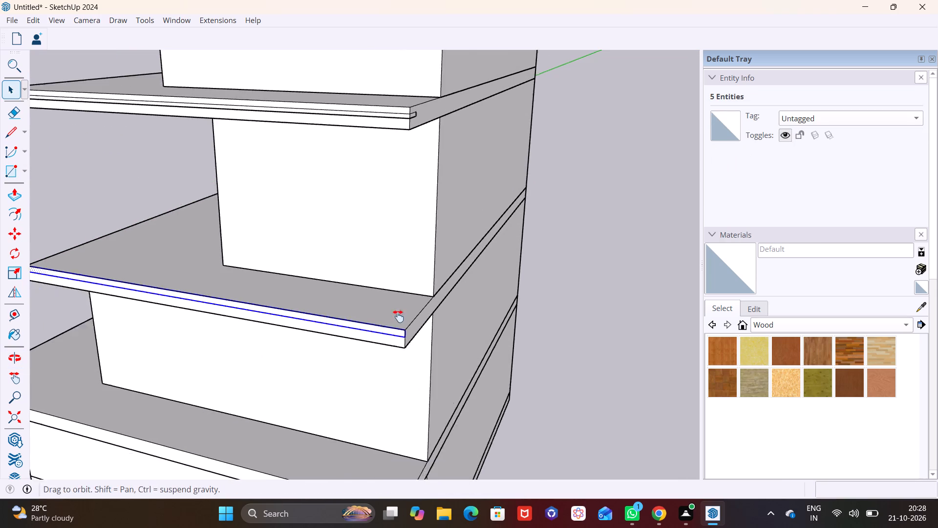
{"action": "middle_click_drag", "start_coordinate": [398, 316], "coordinate": [422, 312], "text": "shift"}
{"action": "left_click", "coordinate": [14, 194]}
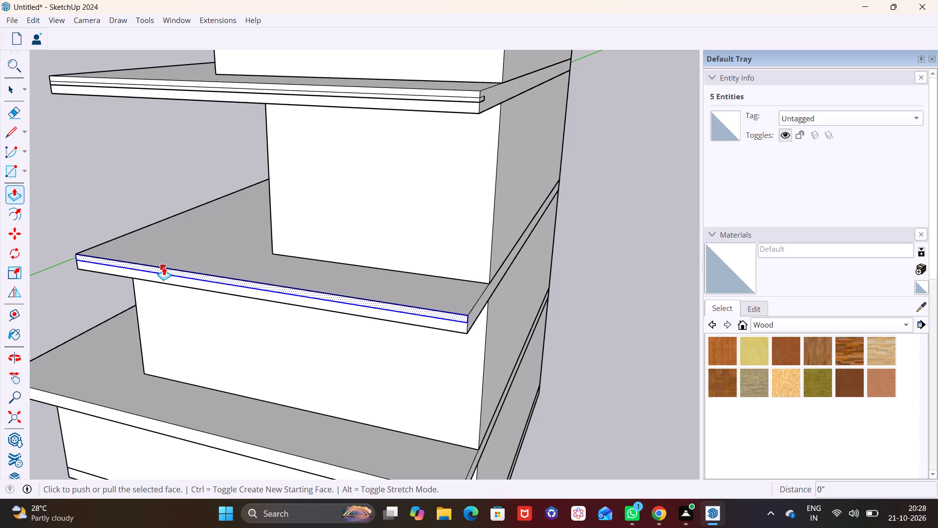
{"action": "left_click", "coordinate": [164, 268]}
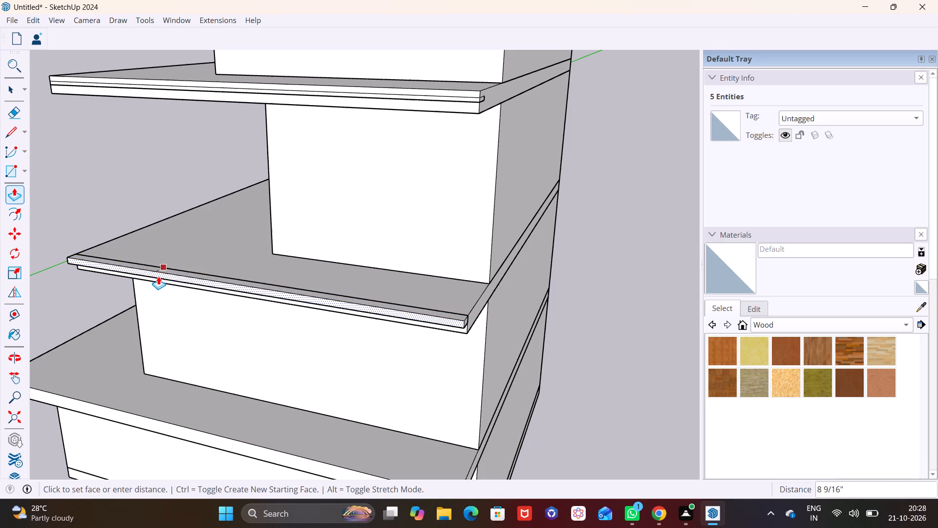
{"action": "left_click", "coordinate": [158, 276]}
{"action": "key", "text": "space"}
Draw a small rectangle about 7 1/4" high beneath the projecting lip, at the terrace-side end of that slab's front face.
{"action": "left_click_drag", "start_coordinate": [576, 364], "coordinate": [581, 363]}
{"action": "scroll", "coordinate": [567, 363], "scroll_direction": "down", "scroll_amount": 3}
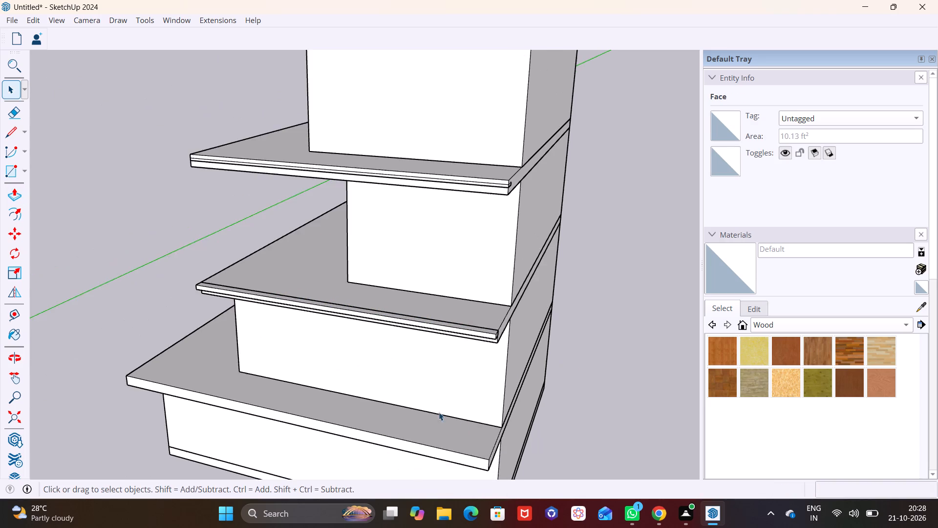
{"action": "middle_click_drag", "start_coordinate": [439, 400], "coordinate": [533, 266]}
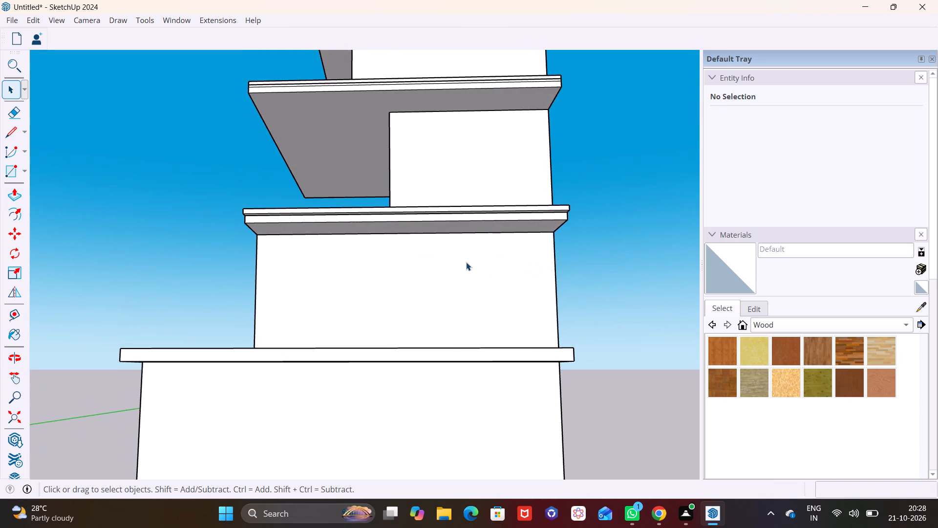
{"action": "scroll", "coordinate": [466, 262], "scroll_direction": "down", "scroll_amount": 2}
{"action": "middle_click_drag", "start_coordinate": [465, 262], "coordinate": [363, 228], "text": "shift"}
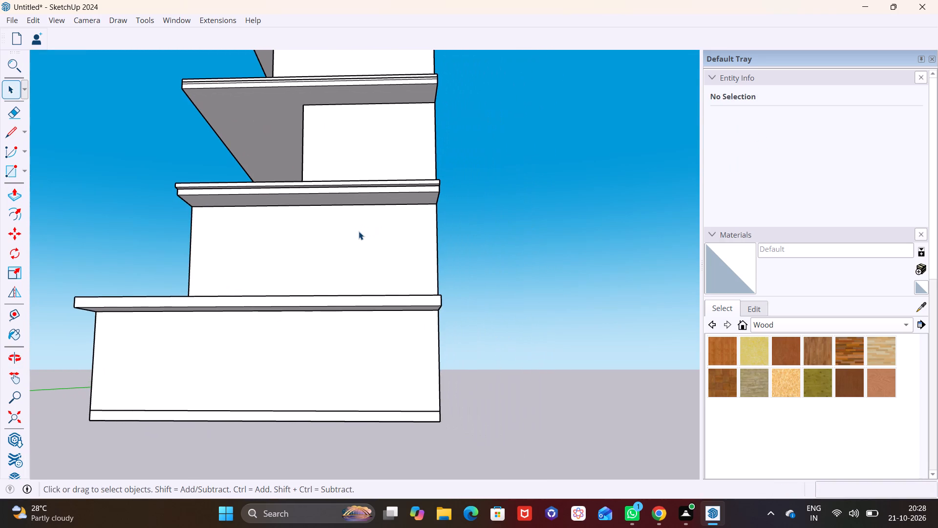
{"action": "middle_click_drag", "start_coordinate": [256, 199], "coordinate": [265, 234]}
{"action": "scroll", "coordinate": [231, 220], "scroll_direction": "up", "scroll_amount": 7}
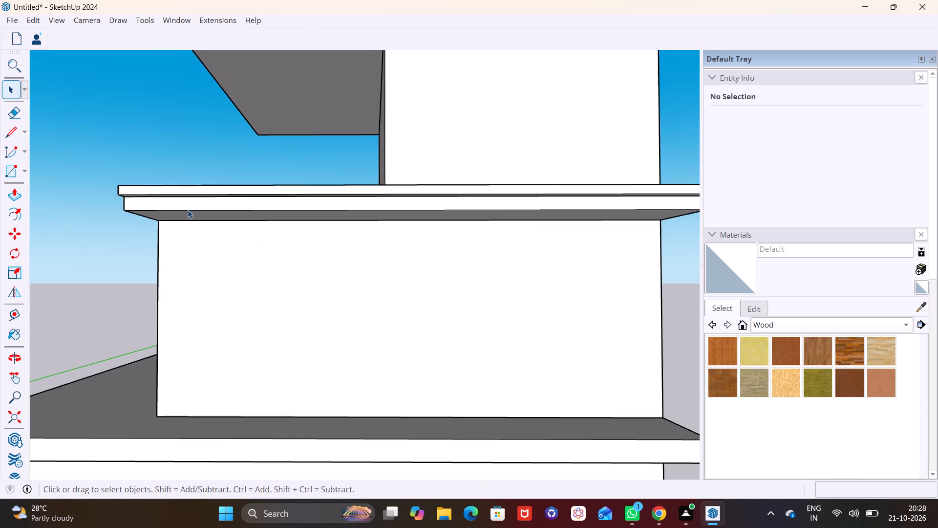
{"action": "scroll", "coordinate": [193, 218], "scroll_direction": "up", "scroll_amount": 3}
{"action": "middle_click_drag", "start_coordinate": [194, 216], "coordinate": [255, 221], "text": "shift"}
{"action": "scroll", "coordinate": [254, 226], "scroll_direction": "down", "scroll_amount": 2}
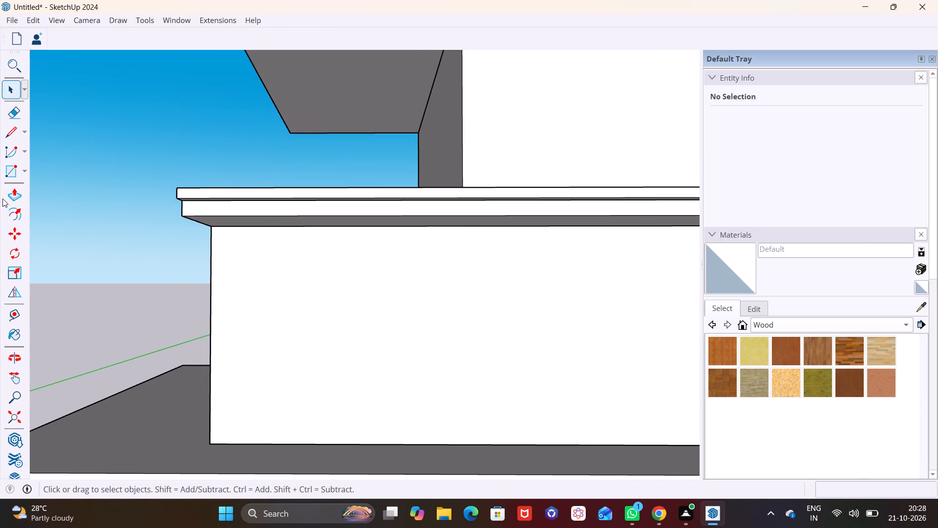
{"action": "left_click", "coordinate": [25, 168]}
{"action": "left_click", "coordinate": [35, 190]}
{"action": "scroll", "coordinate": [188, 211], "scroll_direction": "up", "scroll_amount": 6}
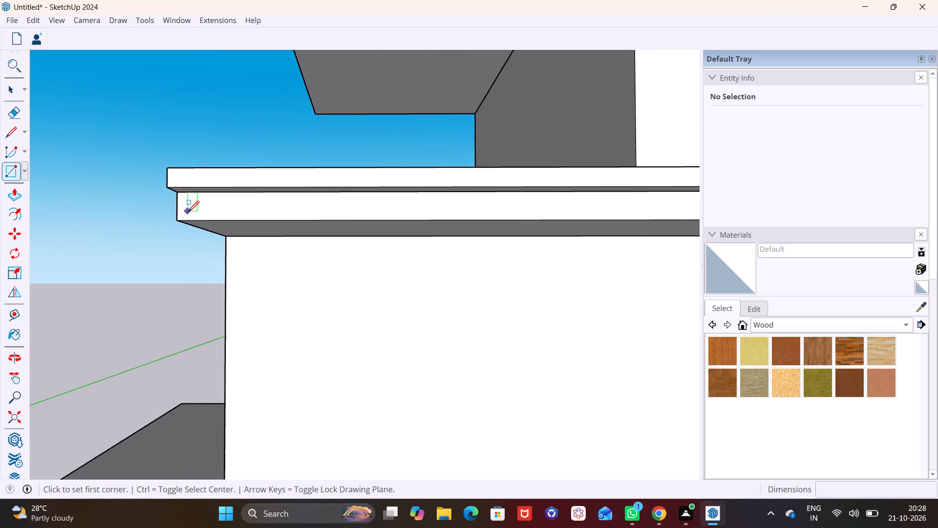
{"action": "scroll", "coordinate": [188, 212], "scroll_direction": "up", "scroll_amount": 5}
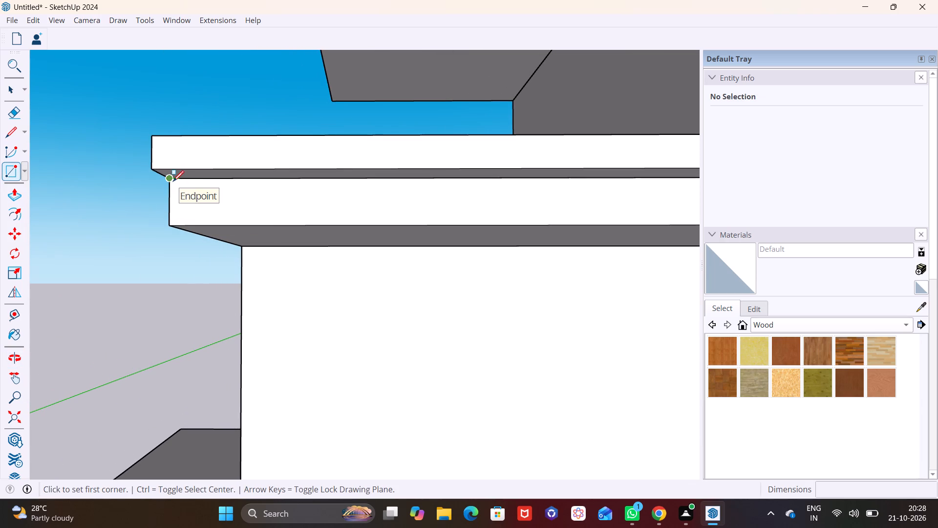
{"action": "left_click", "coordinate": [173, 181]}
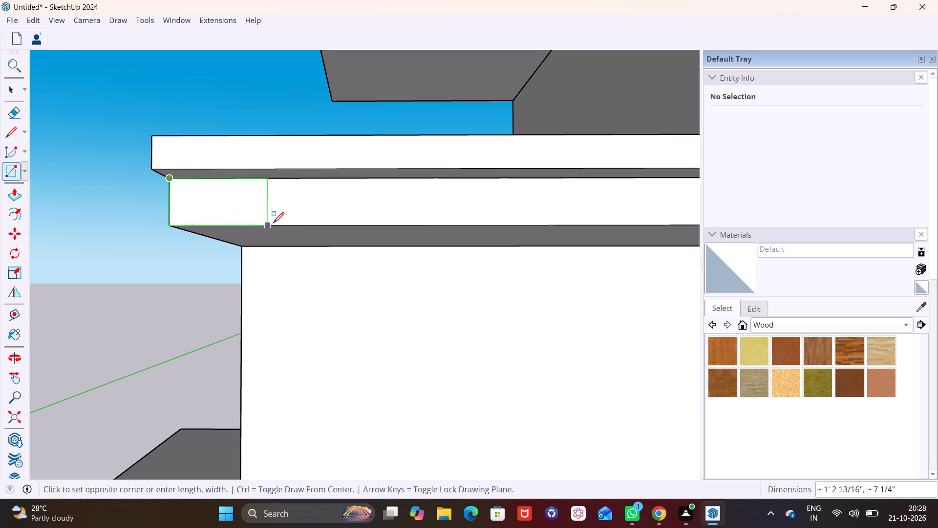
{"action": "left_click", "coordinate": [284, 223]}
{"action": "key", "text": "space"}
Push/Pull the small rectangle beneath the lip slightly outward to form a short block.
{"action": "left_click", "coordinate": [248, 212]}
{"action": "middle_click_drag", "start_coordinate": [264, 206], "coordinate": [189, 271]}
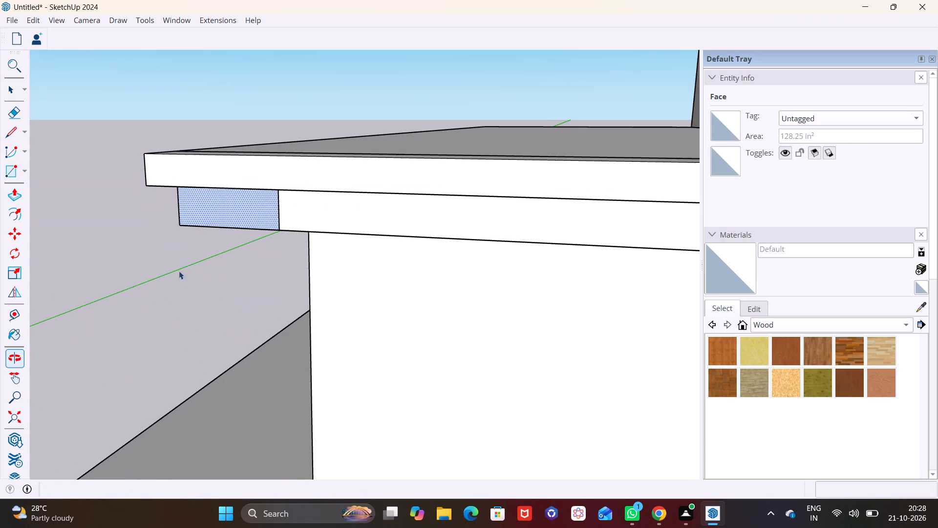
{"action": "left_click", "coordinate": [13, 192]}
{"action": "left_click", "coordinate": [239, 205]}
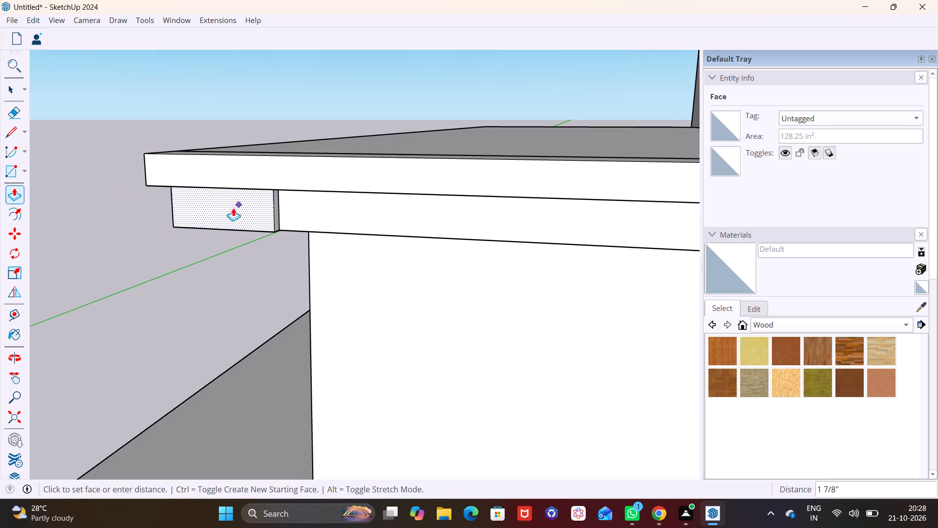
{"action": "left_click", "coordinate": [229, 209]}
{"action": "key", "text": "space"}
Push/Pull the short block's side face along the slab front about 24' 1 13/16" toward the far end.
{"action": "left_click", "coordinate": [277, 215]}
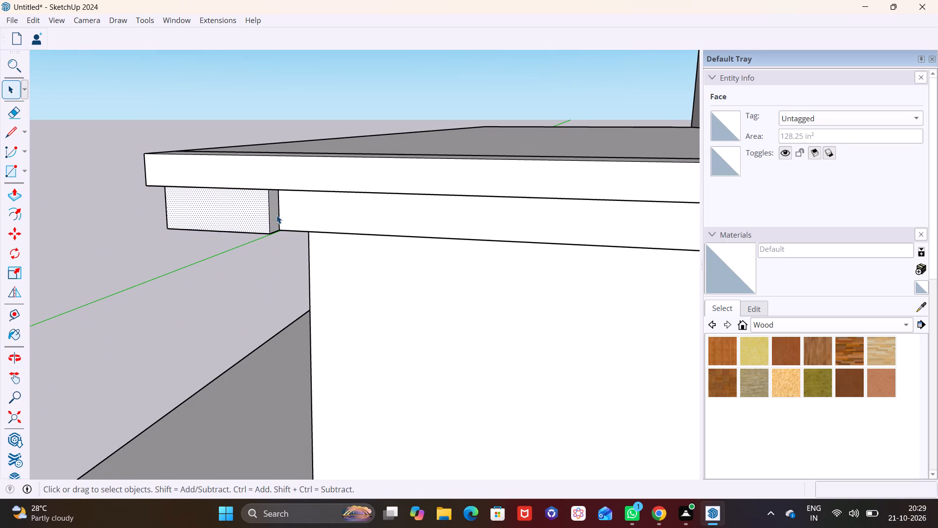
{"action": "left_click", "coordinate": [18, 193]}
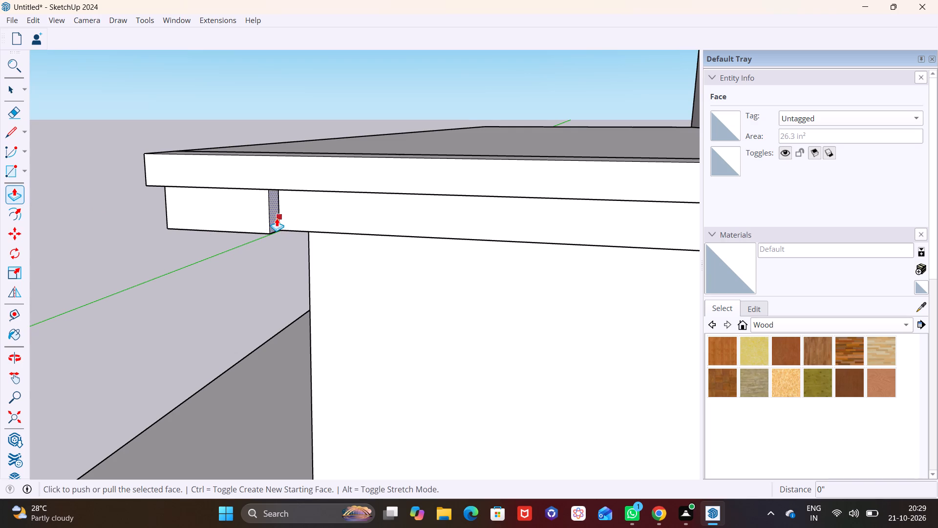
{"action": "left_click", "coordinate": [277, 218]}
{"action": "scroll", "coordinate": [377, 227], "scroll_direction": "down", "scroll_amount": 10}
{"action": "middle_click_drag", "start_coordinate": [486, 246], "coordinate": [181, 218], "text": "shift"}
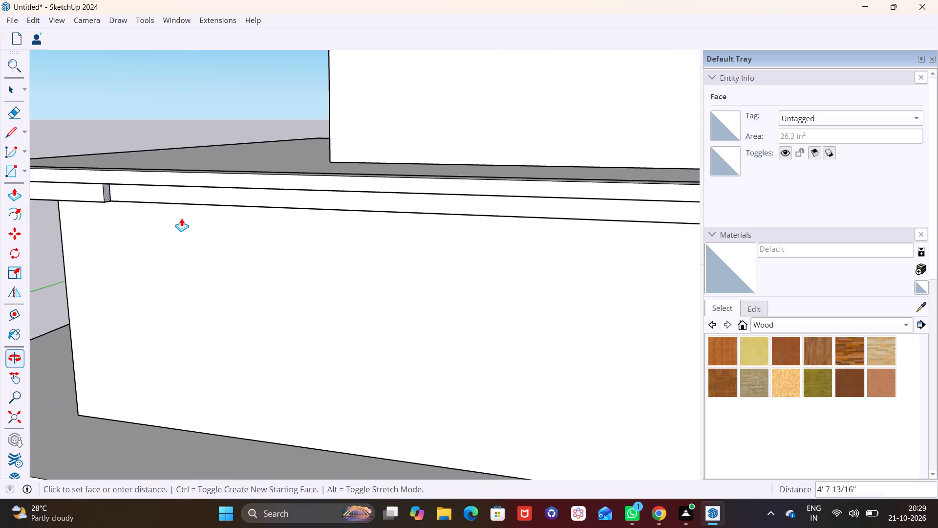
{"action": "scroll", "coordinate": [388, 233], "scroll_direction": "down", "scroll_amount": 8}
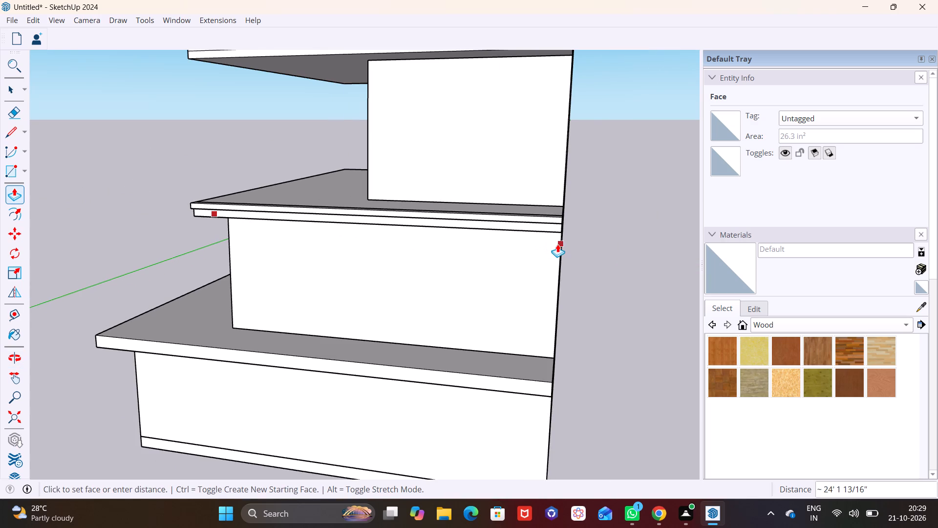
{"action": "left_click", "coordinate": [557, 244]}
{"action": "key", "text": "space"}
Push/Pull the narrow underside of the band beneath the lip on the slab below the third storey down about 1' 1 7/16".
{"action": "middle_click_drag", "start_coordinate": [400, 214], "coordinate": [392, 102]}
{"action": "scroll", "coordinate": [373, 121], "scroll_direction": "up", "scroll_amount": 1}
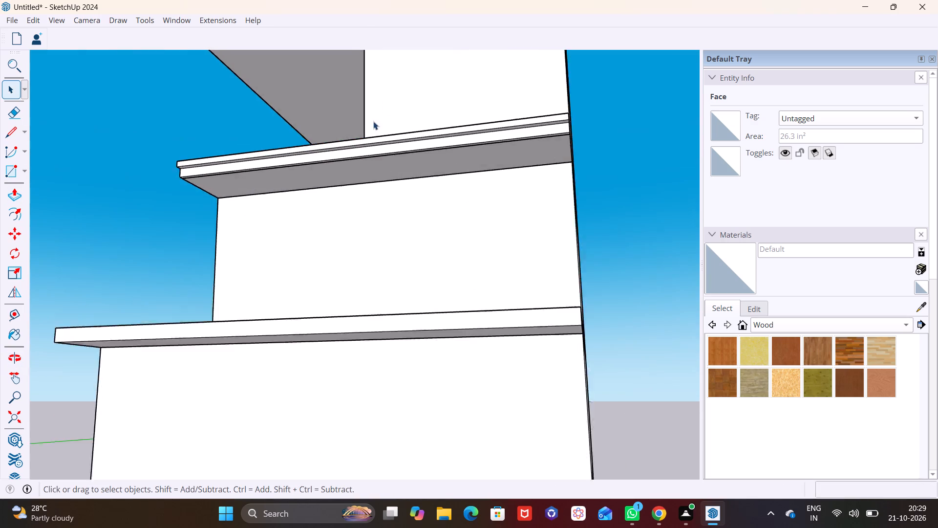
{"action": "scroll", "coordinate": [373, 121], "scroll_direction": "up", "scroll_amount": 5}
{"action": "middle_click_drag", "start_coordinate": [319, 150], "coordinate": [321, 109]}
{"action": "scroll", "coordinate": [320, 110], "scroll_direction": "up", "scroll_amount": 1}
{"action": "scroll", "coordinate": [321, 109], "scroll_direction": "down", "scroll_amount": 5}
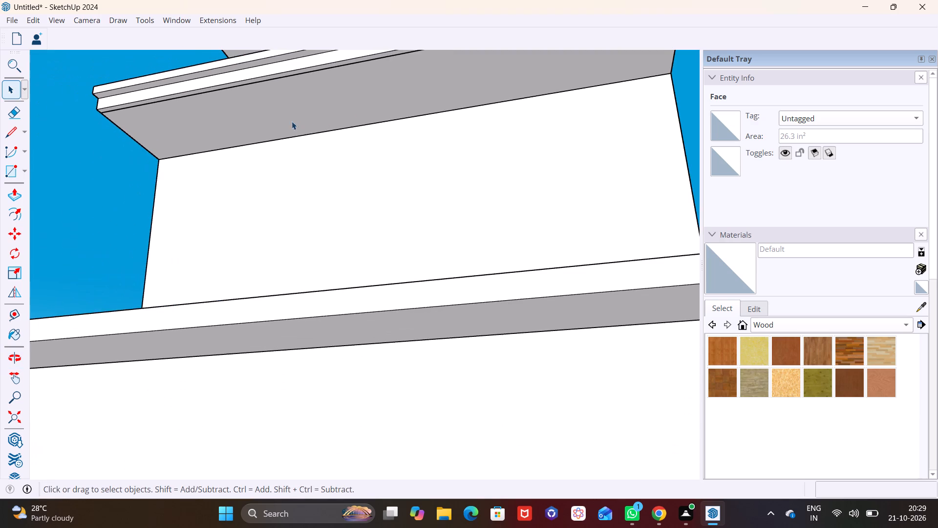
{"action": "middle_click_drag", "start_coordinate": [277, 105], "coordinate": [266, 159], "text": "shift"}
{"action": "scroll", "coordinate": [251, 141], "scroll_direction": "up", "scroll_amount": 3}
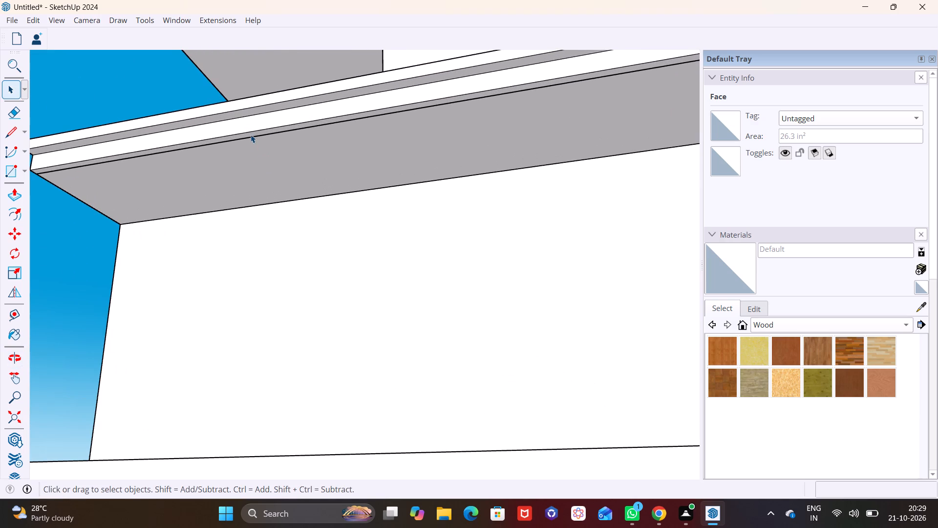
{"action": "left_click", "coordinate": [251, 134]}
{"action": "left_click", "coordinate": [6, 190]}
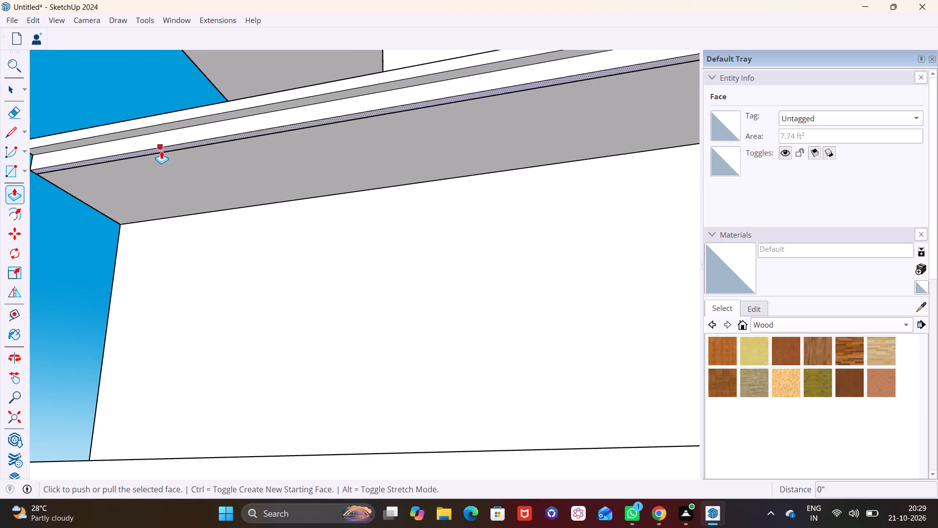
{"action": "left_click", "coordinate": [161, 151]}
{"action": "left_click", "coordinate": [159, 178]}
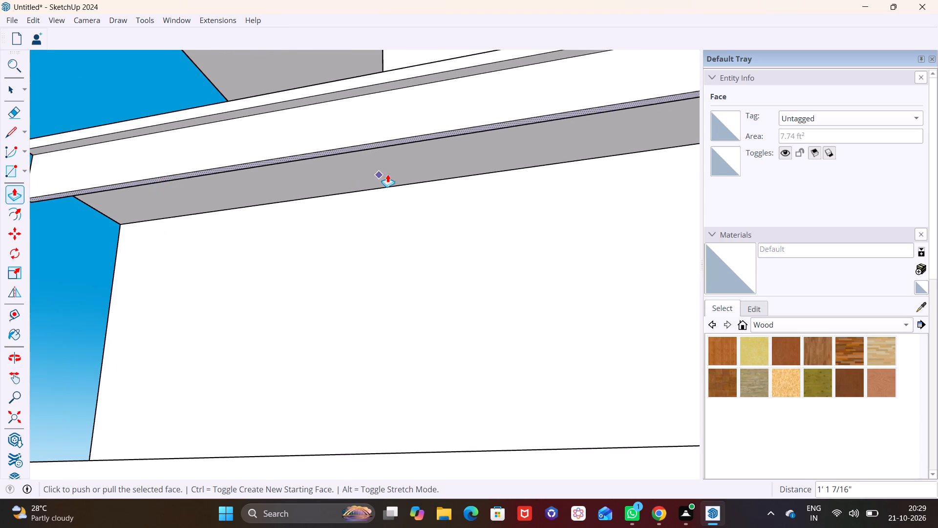
Draw a line about 3 5/8" long across the deepened band's underside near the end opposite the terrace.
{"action": "scroll", "coordinate": [388, 180], "scroll_direction": "down", "scroll_amount": 10}
{"action": "middle_click_drag", "start_coordinate": [459, 198], "coordinate": [410, 175]}
{"action": "middle_click_drag", "start_coordinate": [436, 188], "coordinate": [473, 309]}
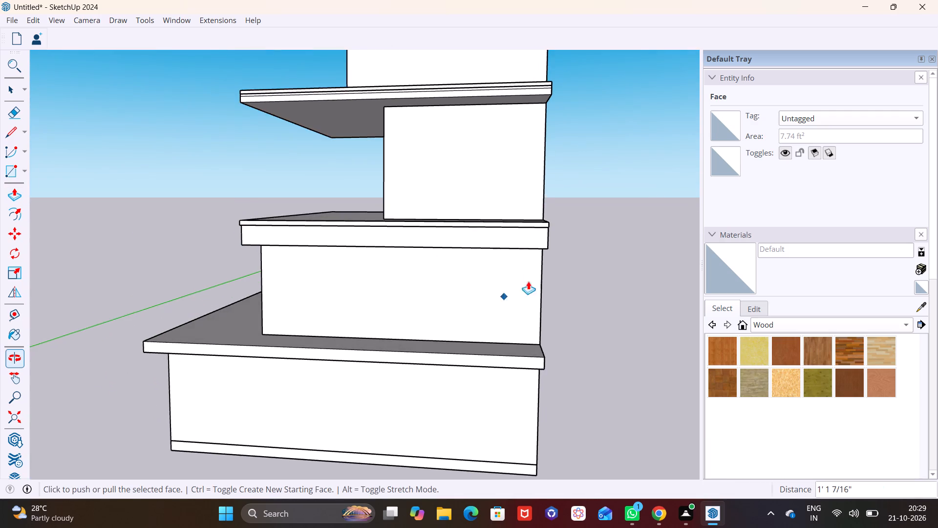
{"action": "scroll", "coordinate": [534, 271], "scroll_direction": "up", "scroll_amount": 4}
{"action": "middle_click_drag", "start_coordinate": [522, 239], "coordinate": [518, 156]}
{"action": "scroll", "coordinate": [518, 165], "scroll_direction": "up", "scroll_amount": 1}
{"action": "scroll", "coordinate": [509, 223], "scroll_direction": "up", "scroll_amount": 2}
{"action": "middle_click_drag", "start_coordinate": [525, 215], "coordinate": [539, 170]}
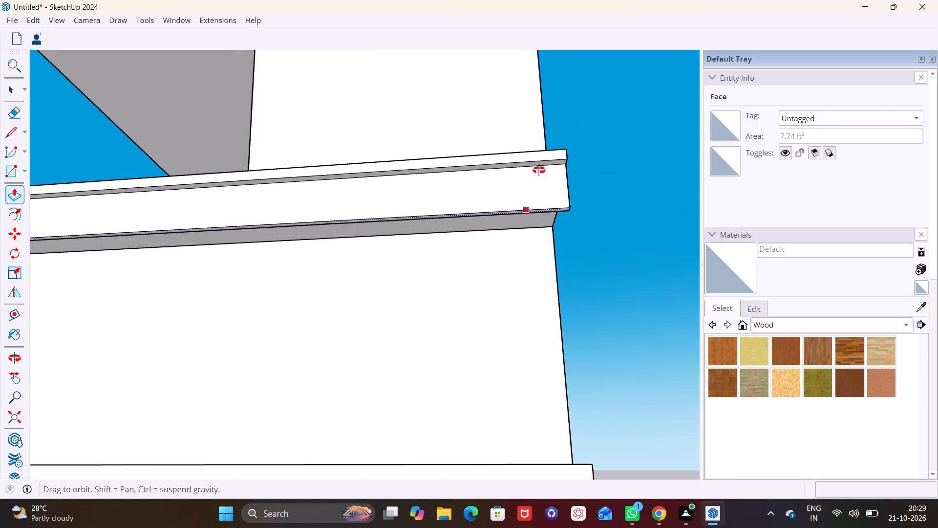
{"action": "middle_click_drag", "start_coordinate": [539, 170], "coordinate": [554, 121]}
{"action": "scroll", "coordinate": [522, 197], "scroll_direction": "up", "scroll_amount": 6}
{"action": "middle_click_drag", "start_coordinate": [539, 210], "coordinate": [542, 169]}
{"action": "scroll", "coordinate": [542, 170], "scroll_direction": "up", "scroll_amount": 1}
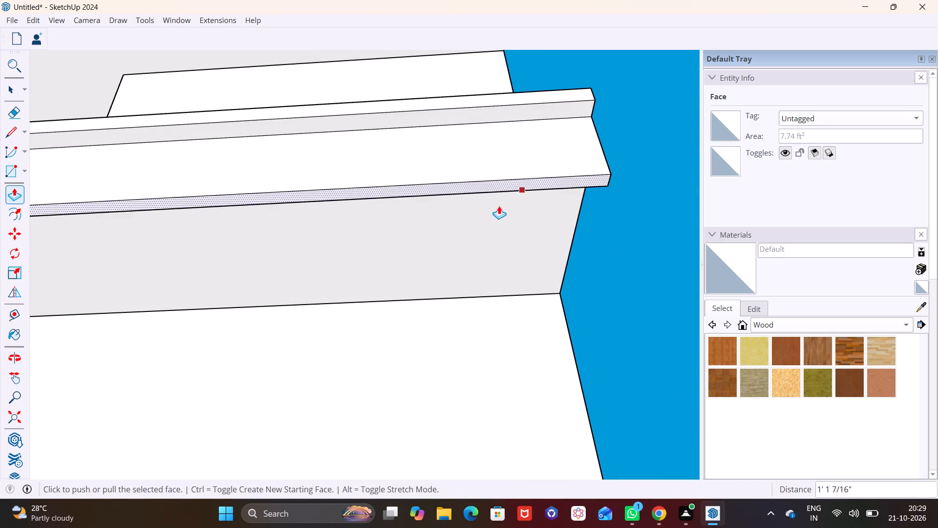
{"action": "left_click", "coordinate": [9, 134]}
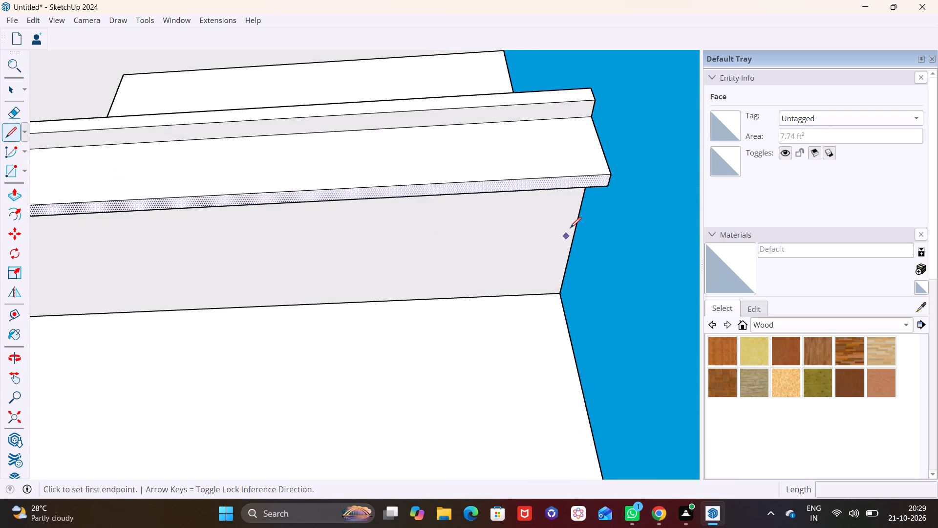
{"action": "left_click", "coordinate": [554, 189]}
{"action": "left_click", "coordinate": [555, 179]}
Push/Pull the small end piece of the band's underside down about 9' 8 3/8" to form a vertical post beside the second storey.
{"action": "key", "text": "space"}
{"action": "left_click", "coordinate": [576, 183]}
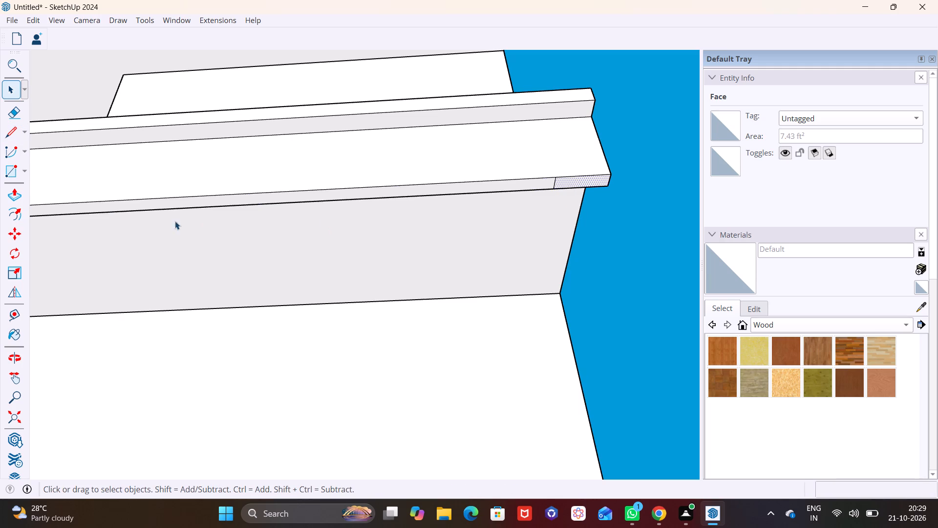
{"action": "left_click", "coordinate": [12, 197]}
{"action": "left_click", "coordinate": [565, 182]}
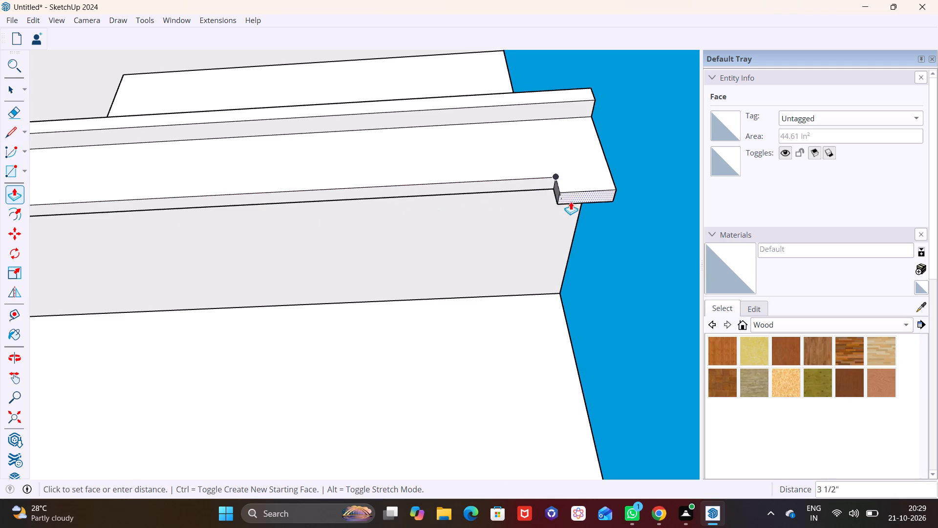
{"action": "scroll", "coordinate": [583, 280], "scroll_direction": "down", "scroll_amount": 11}
{"action": "middle_click_drag", "start_coordinate": [562, 331], "coordinate": [508, 192], "text": "shift"}
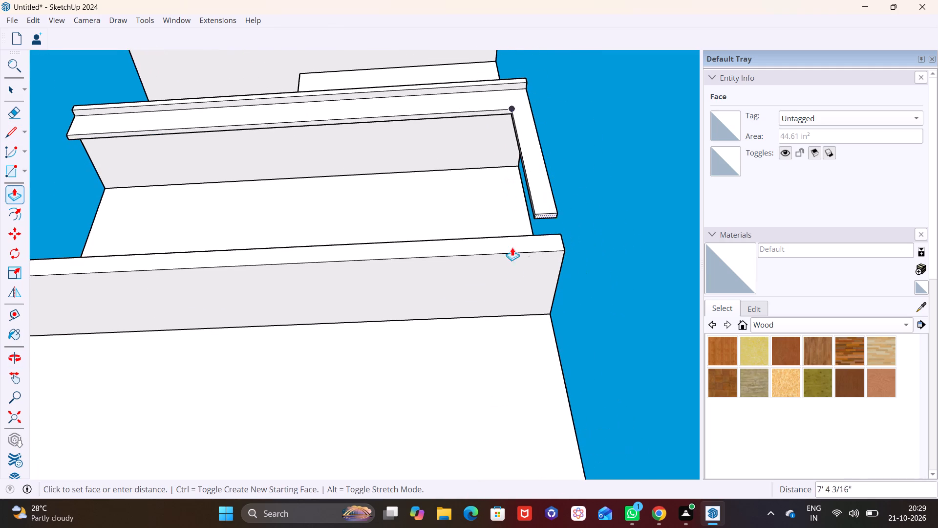
{"action": "middle_click_drag", "start_coordinate": [512, 226], "coordinate": [512, 383]}
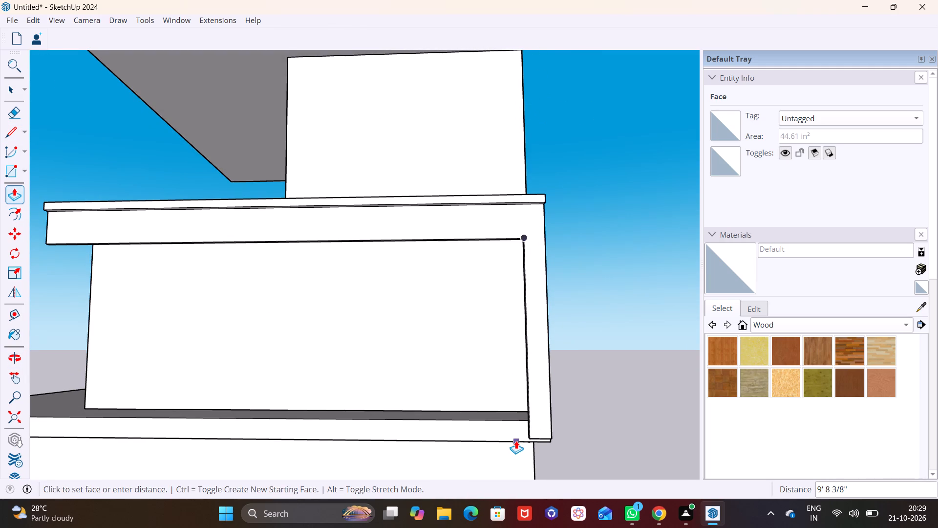
{"action": "left_click", "coordinate": [516, 441]}
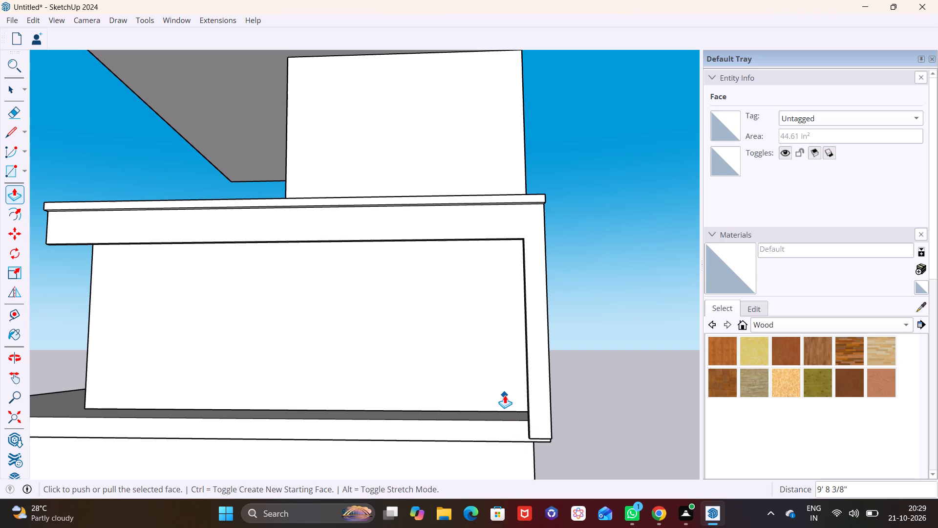
Push/Pull the post's inner side face about 1' 5 5/16" toward the terrace side to widen it.
{"action": "middle_click_drag", "start_coordinate": [519, 396], "coordinate": [582, 410]}
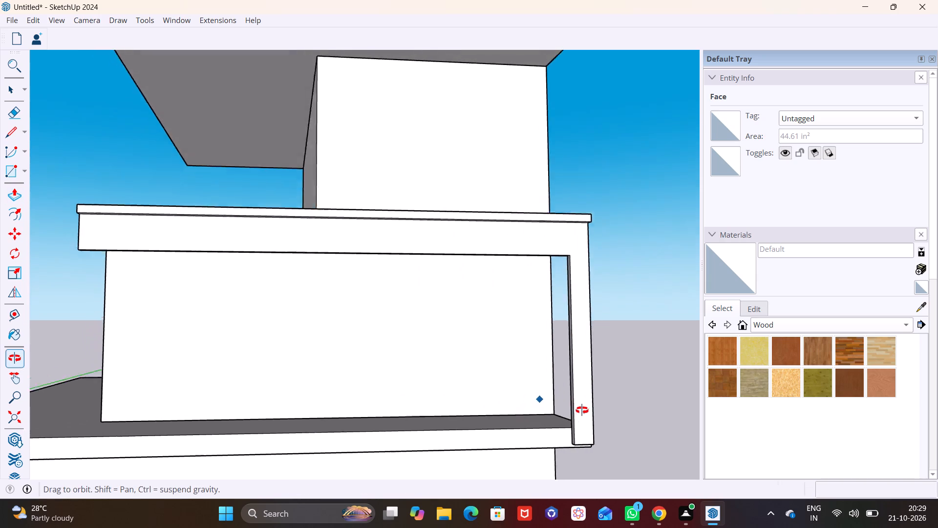
{"action": "middle_click_drag", "start_coordinate": [582, 410], "coordinate": [638, 414]}
{"action": "scroll", "coordinate": [592, 343], "scroll_direction": "up", "scroll_amount": 6}
{"action": "key", "text": "space"}
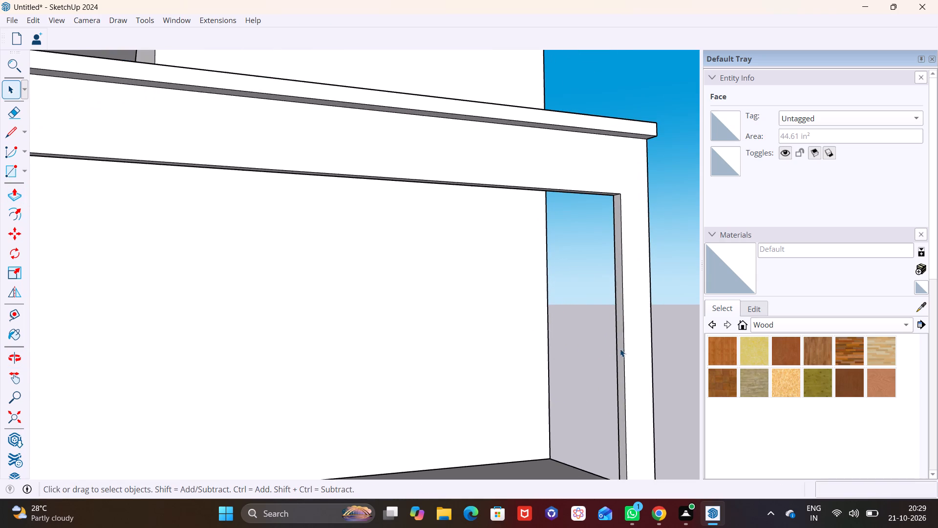
{"action": "left_click", "coordinate": [619, 348]}
{"action": "left_click", "coordinate": [11, 190]}
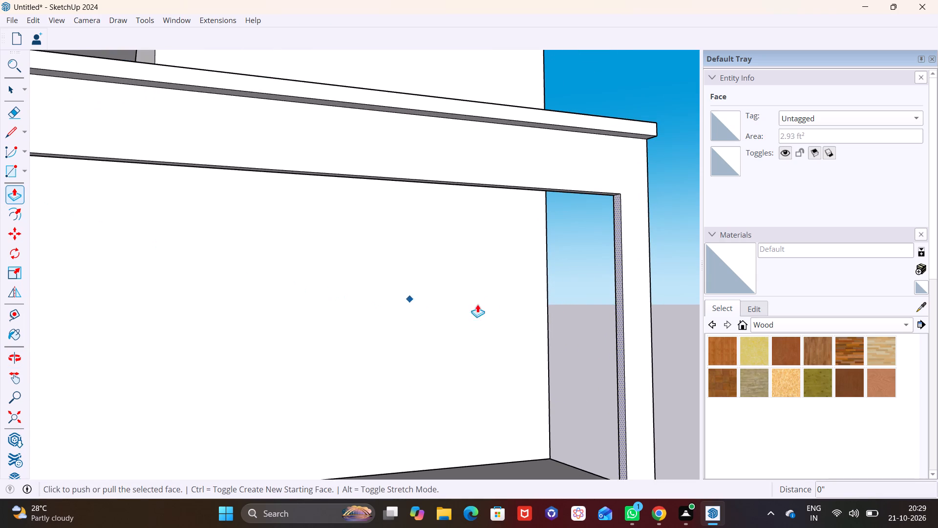
{"action": "left_click", "coordinate": [619, 309]}
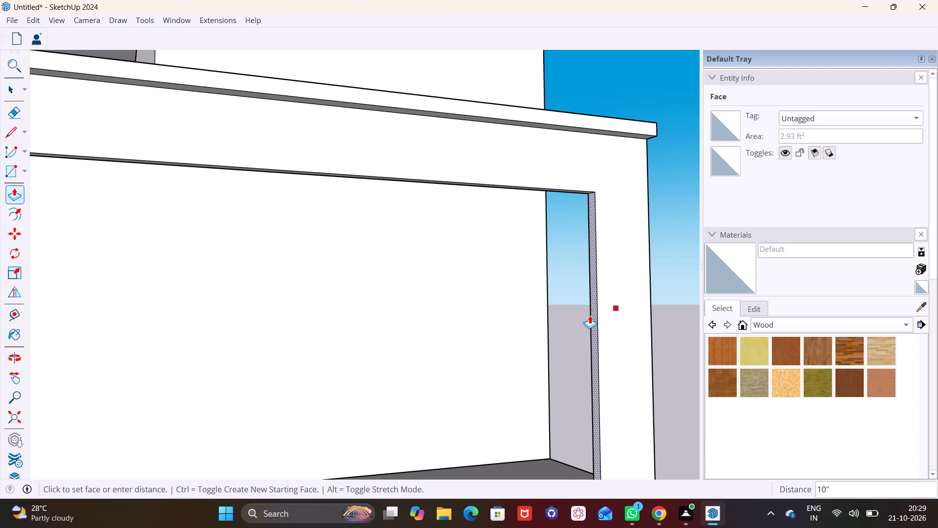
{"action": "left_click", "coordinate": [576, 318]}
Push/Pull the post's bottom face down to the lower edge of the slab below the second storey.
{"action": "scroll", "coordinate": [438, 350], "scroll_direction": "down", "scroll_amount": 5}
{"action": "middle_click_drag", "start_coordinate": [431, 378], "coordinate": [410, 248]}
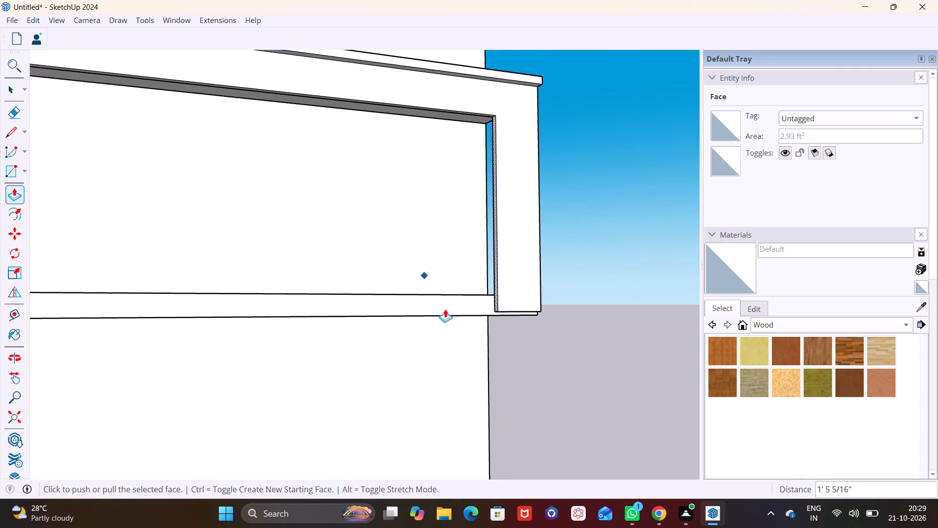
{"action": "middle_click_drag", "start_coordinate": [506, 291], "coordinate": [535, 308]}
{"action": "scroll", "coordinate": [537, 321], "scroll_direction": "up", "scroll_amount": 10}
{"action": "middle_click_drag", "start_coordinate": [533, 325], "coordinate": [513, 257]}
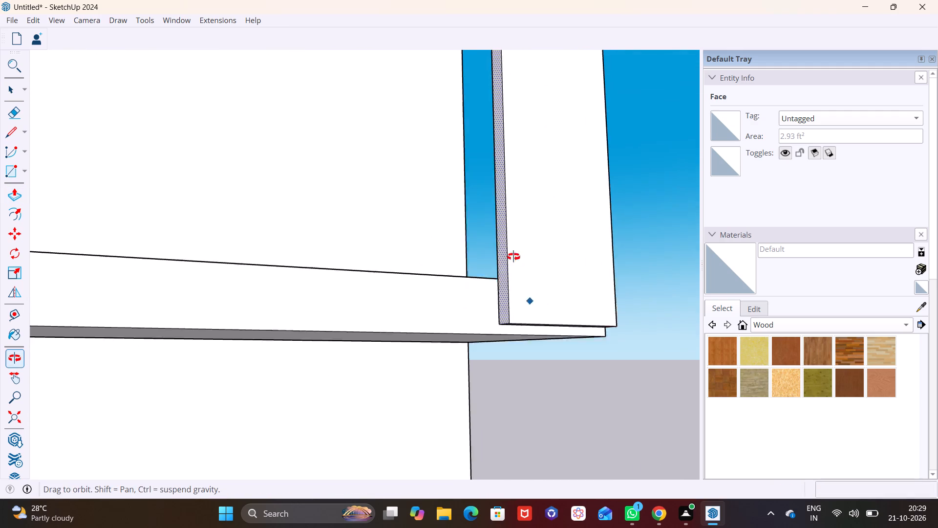
{"action": "middle_click_drag", "start_coordinate": [513, 257], "coordinate": [504, 210]}
{"action": "scroll", "coordinate": [500, 265], "scroll_direction": "up", "scroll_amount": 3}
{"action": "key", "text": "space"}
{"action": "left_click", "coordinate": [521, 272]}
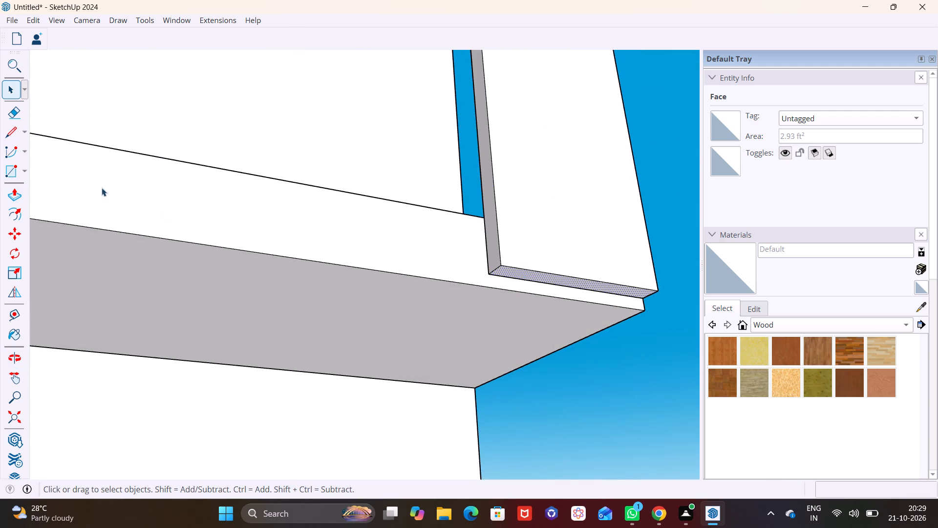
{"action": "left_click", "coordinate": [11, 195]}
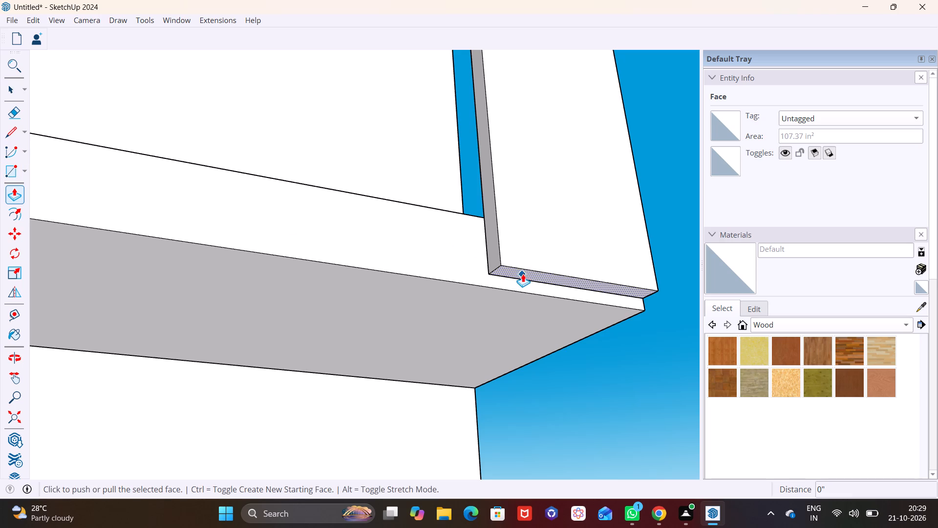
{"action": "left_click", "coordinate": [523, 274]}
{"action": "left_click", "coordinate": [470, 286]}
Draw a line across the post's inner side face, level with the top edge of the slab below the second storey.
{"action": "scroll", "coordinate": [478, 272], "scroll_direction": "down", "scroll_amount": 2}
{"action": "middle_click_drag", "start_coordinate": [488, 258], "coordinate": [525, 285]}
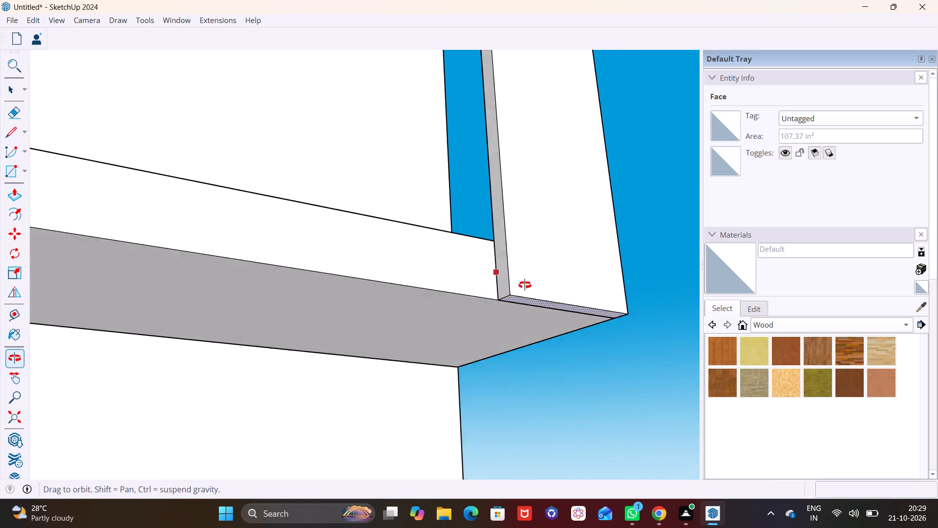
{"action": "middle_click_drag", "start_coordinate": [525, 285], "coordinate": [537, 301]}
{"action": "left_click", "coordinate": [8, 136]}
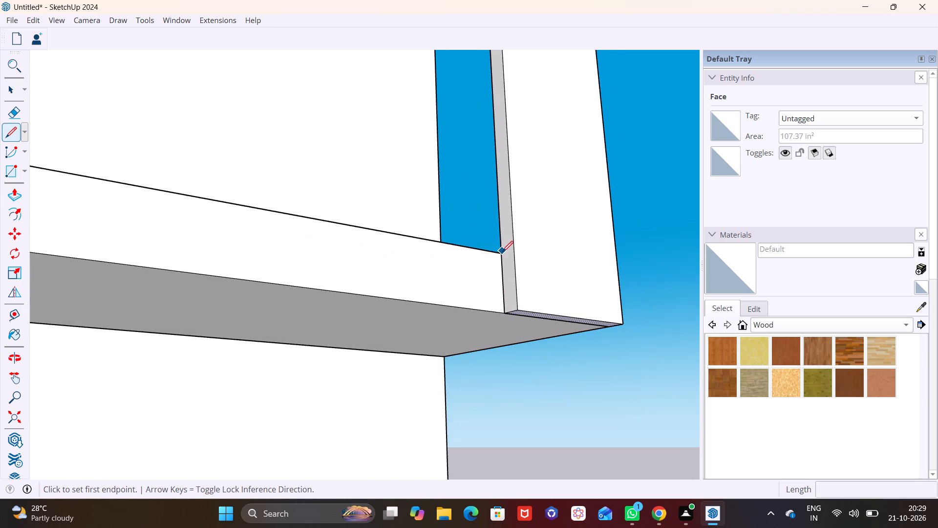
{"action": "left_click", "coordinate": [502, 254]}
{"action": "left_click", "coordinate": [513, 254]}
Push/Pull the lower piece of the post's inner face about 22' 1/16" along the slab front toward the terrace end.
{"action": "key", "text": "space"}
{"action": "left_click", "coordinate": [506, 271]}
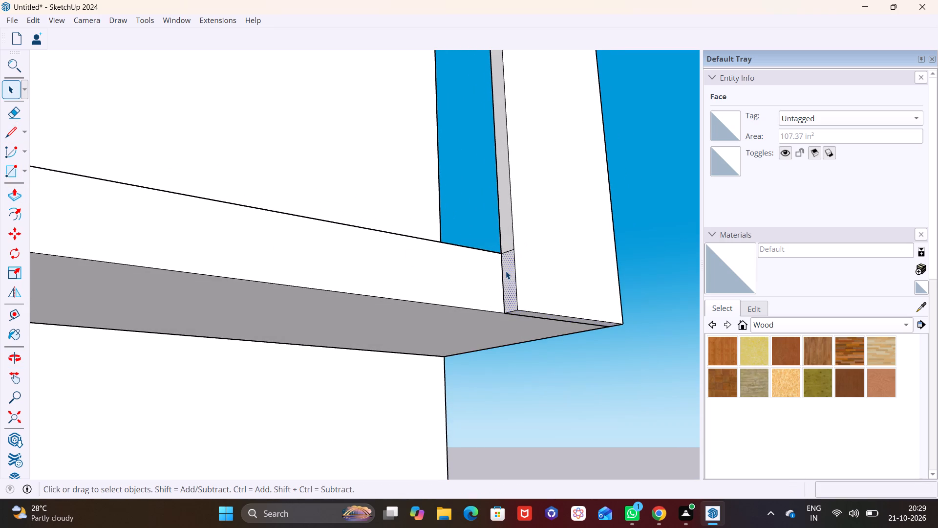
{"action": "left_click", "coordinate": [11, 197]}
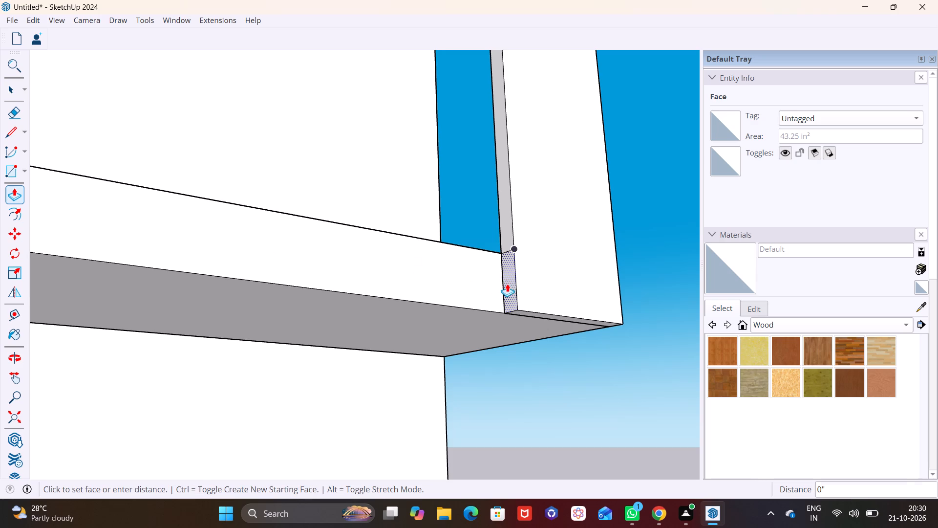
{"action": "left_click", "coordinate": [507, 284]}
{"action": "scroll", "coordinate": [388, 282], "scroll_direction": "down", "scroll_amount": 12}
{"action": "middle_click_drag", "start_coordinate": [371, 286], "coordinate": [632, 319], "text": "shift"}
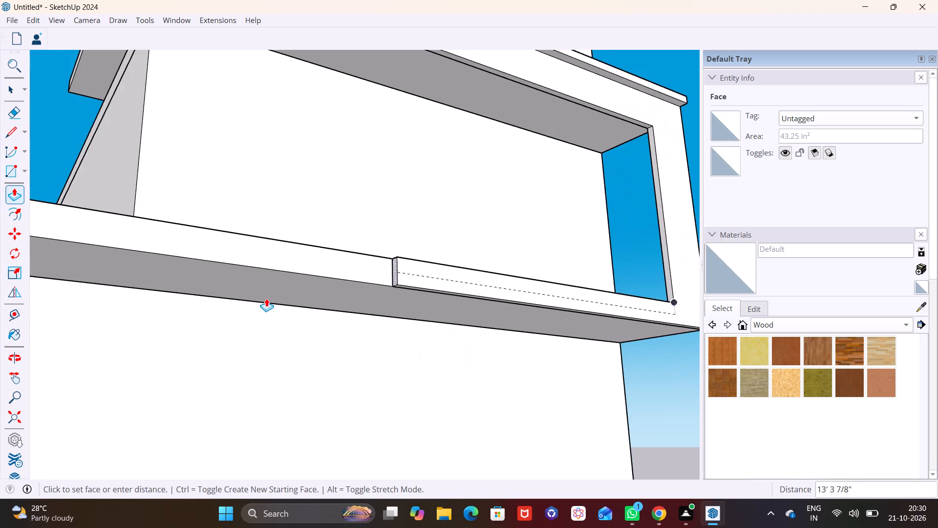
{"action": "scroll", "coordinate": [240, 290], "scroll_direction": "down", "scroll_amount": 7}
{"action": "middle_click_drag", "start_coordinate": [238, 288], "coordinate": [141, 335]}
{"action": "left_click", "coordinate": [151, 316]}
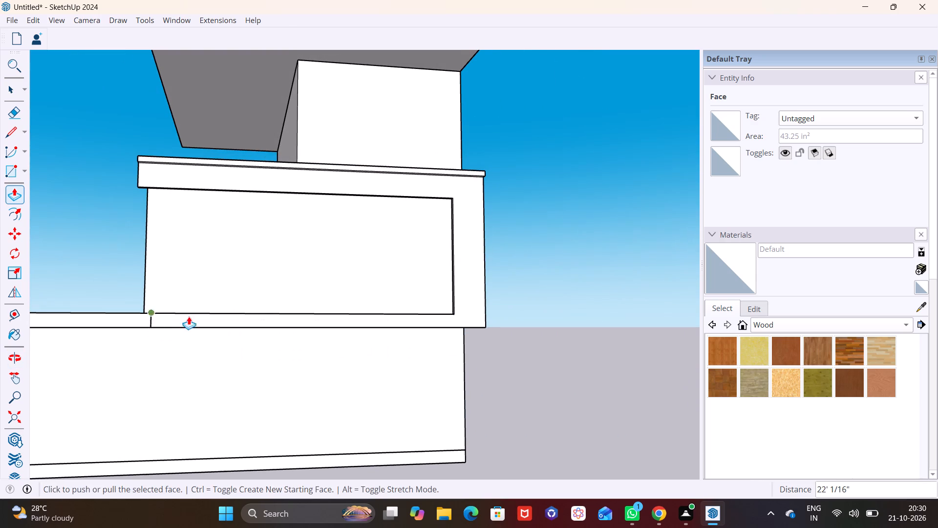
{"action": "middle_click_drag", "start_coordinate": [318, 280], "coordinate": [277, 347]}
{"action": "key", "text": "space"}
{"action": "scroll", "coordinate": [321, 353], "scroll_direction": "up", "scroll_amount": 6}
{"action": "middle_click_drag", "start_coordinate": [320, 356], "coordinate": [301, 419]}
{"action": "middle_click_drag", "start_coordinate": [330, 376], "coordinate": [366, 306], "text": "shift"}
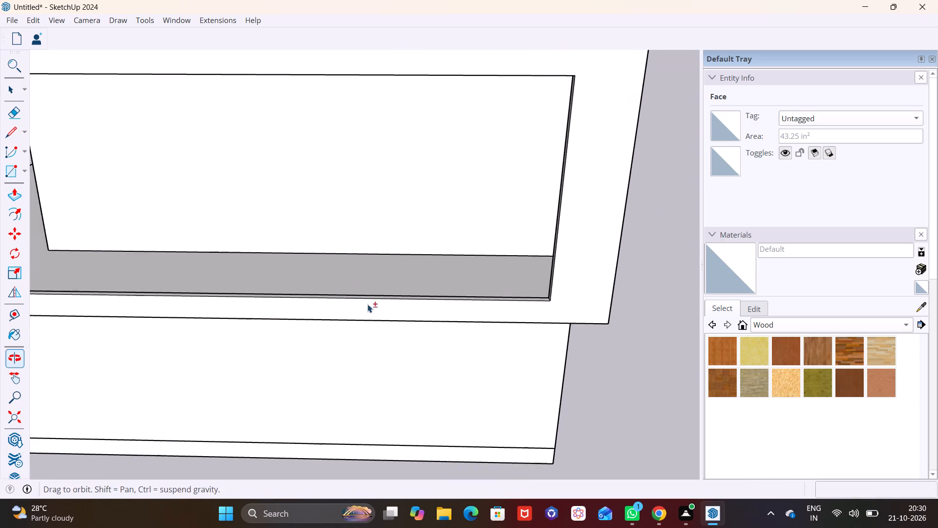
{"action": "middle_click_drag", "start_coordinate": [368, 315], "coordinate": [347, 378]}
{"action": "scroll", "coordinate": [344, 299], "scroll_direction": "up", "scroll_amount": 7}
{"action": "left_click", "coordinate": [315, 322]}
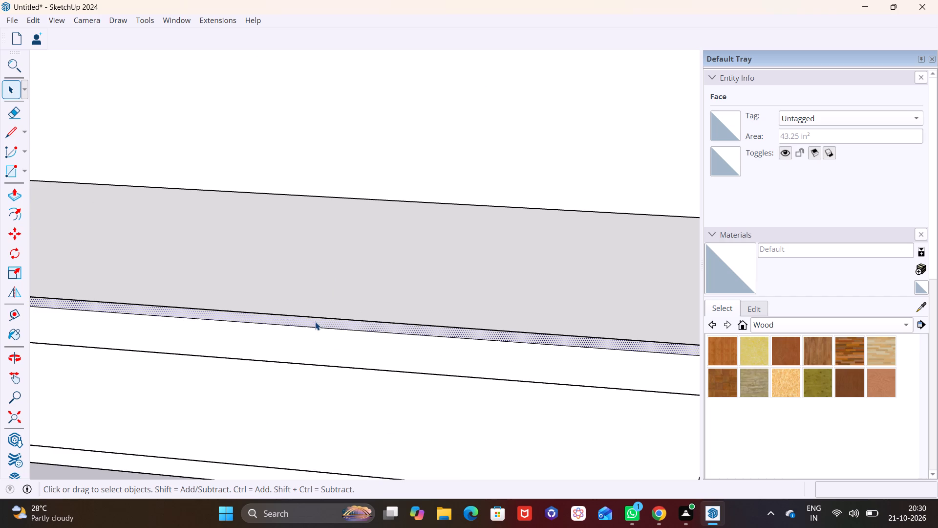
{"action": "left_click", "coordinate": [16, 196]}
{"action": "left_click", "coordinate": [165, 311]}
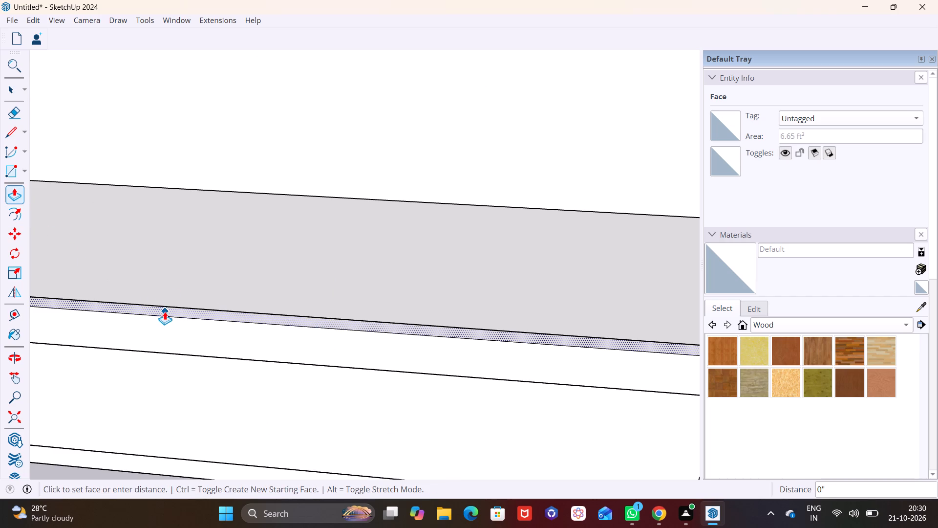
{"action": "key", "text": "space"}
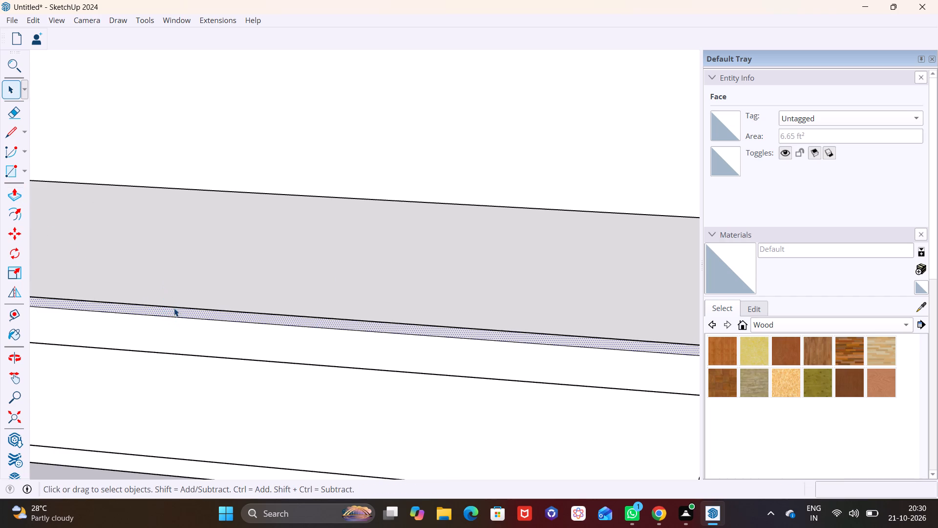
Push/Pull the narrow top face of the frame's lower band upward so the band rises above the slab's top edge.
{"action": "left_click", "coordinate": [174, 308]}
{"action": "left_click", "coordinate": [95, 305]}
{"action": "left_click", "coordinate": [8, 198]}
{"action": "left_click", "coordinate": [117, 305]}
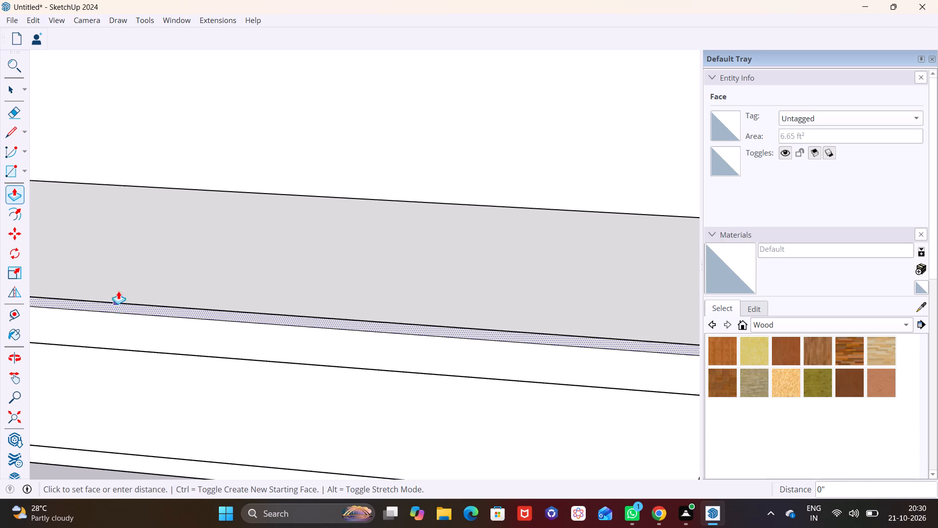
{"action": "left_click", "coordinate": [116, 266]}
{"action": "key", "text": "space"}
{"action": "left_click_drag", "start_coordinate": [176, 361], "coordinate": [180, 356]}
Push/Pull the end face of the frame's lower band about 10' 9 5/16" along the slab front to the slab's terrace corner.
{"action": "scroll", "coordinate": [150, 356], "scroll_direction": "down", "scroll_amount": 7}
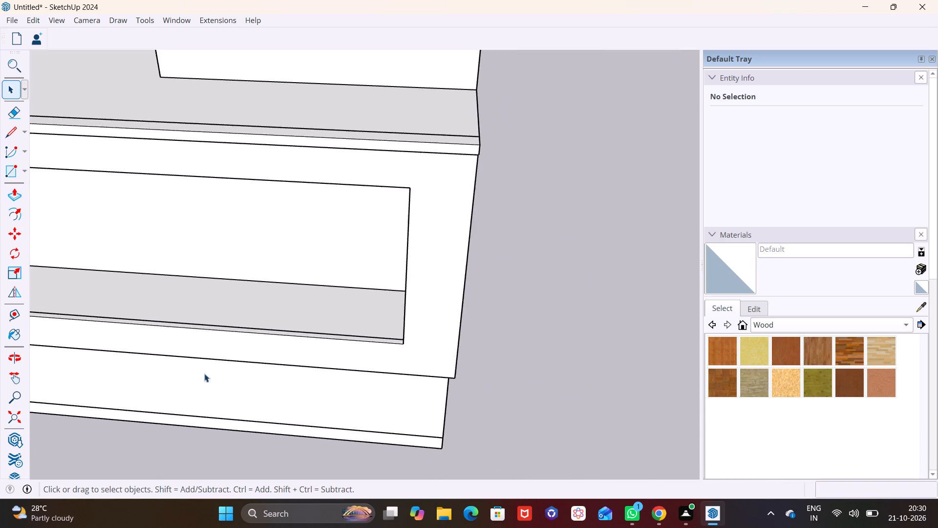
{"action": "middle_click_drag", "start_coordinate": [229, 362], "coordinate": [307, 210]}
{"action": "scroll", "coordinate": [303, 259], "scroll_direction": "down", "scroll_amount": 7}
{"action": "middle_click_drag", "start_coordinate": [309, 290], "coordinate": [426, 318], "text": "shift"}
{"action": "middle_click_drag", "start_coordinate": [413, 335], "coordinate": [395, 354]}
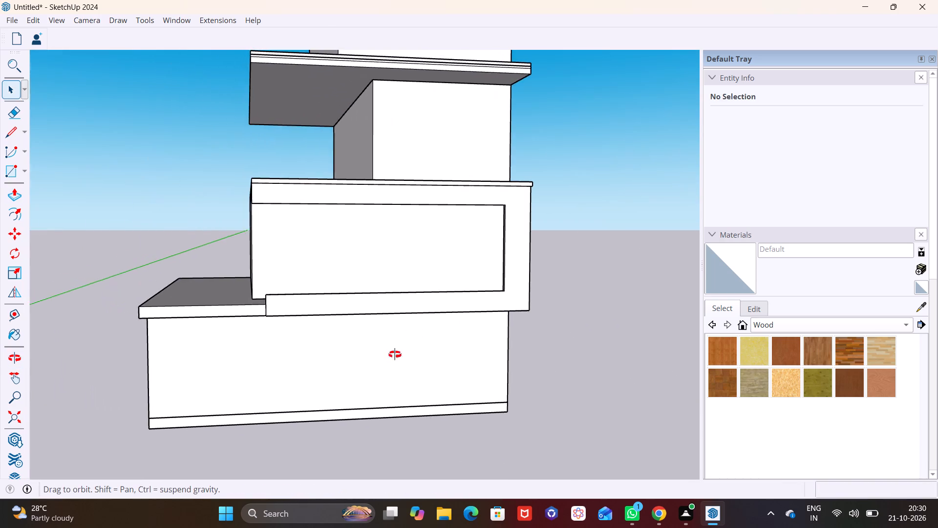
{"action": "middle_click_drag", "start_coordinate": [395, 354], "coordinate": [356, 375]}
{"action": "middle_click_drag", "start_coordinate": [337, 364], "coordinate": [372, 308]}
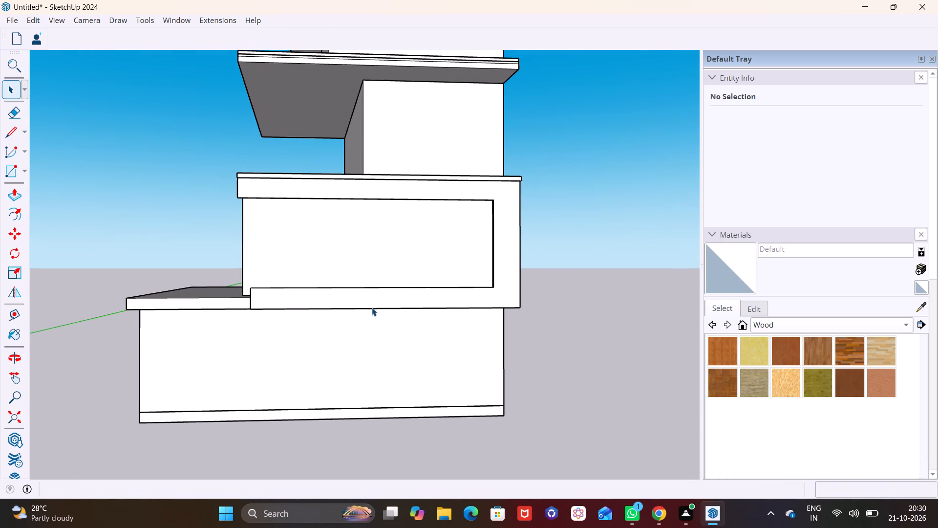
{"action": "middle_click_drag", "start_coordinate": [254, 291], "coordinate": [420, 271]}
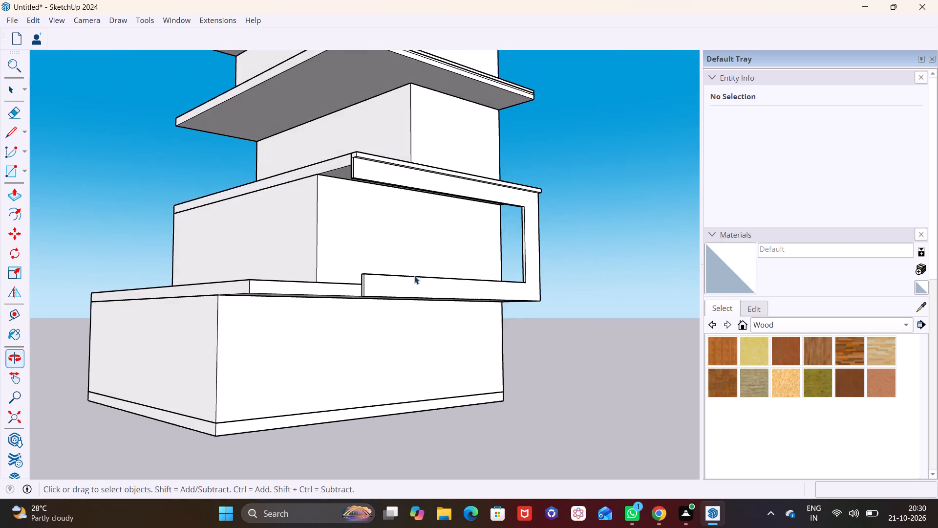
{"action": "scroll", "coordinate": [353, 287], "scroll_direction": "up", "scroll_amount": 6}
{"action": "middle_click_drag", "start_coordinate": [357, 287], "coordinate": [388, 337]}
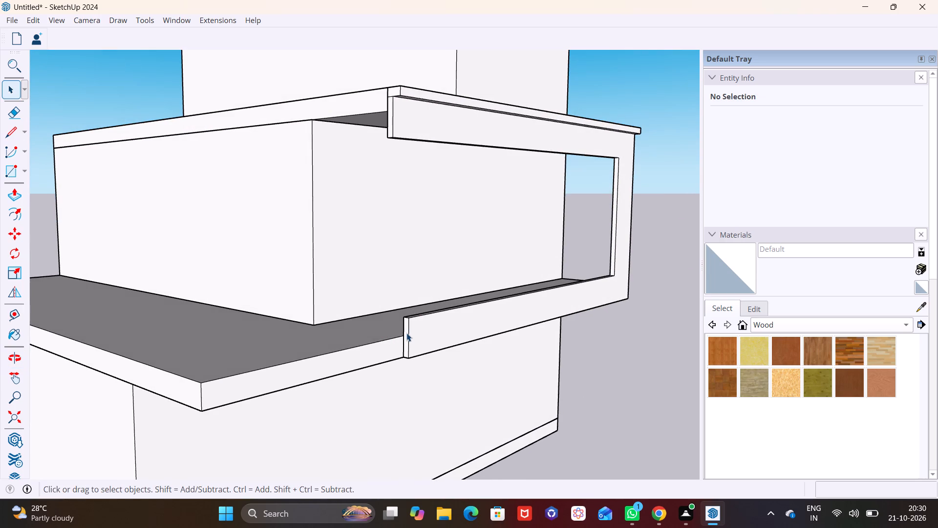
{"action": "left_click", "coordinate": [406, 333]}
{"action": "left_click", "coordinate": [13, 193]}
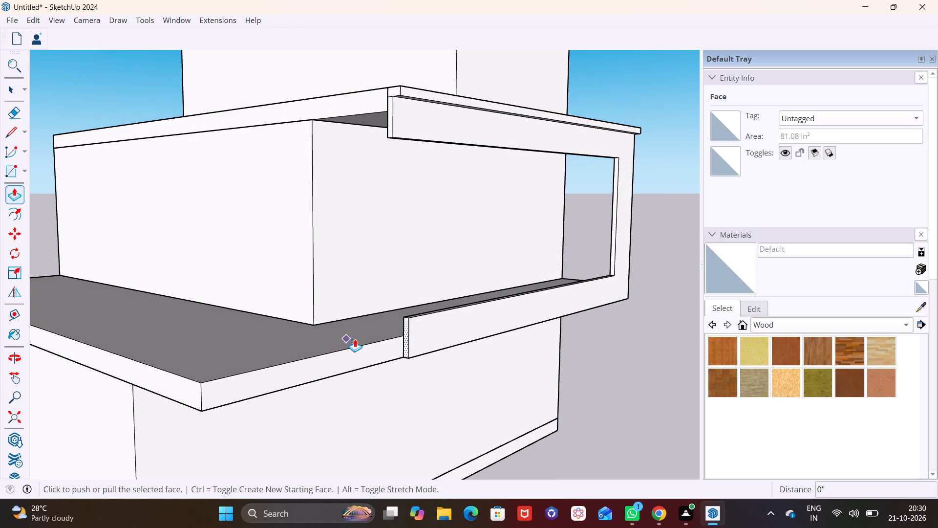
{"action": "left_click", "coordinate": [405, 340]}
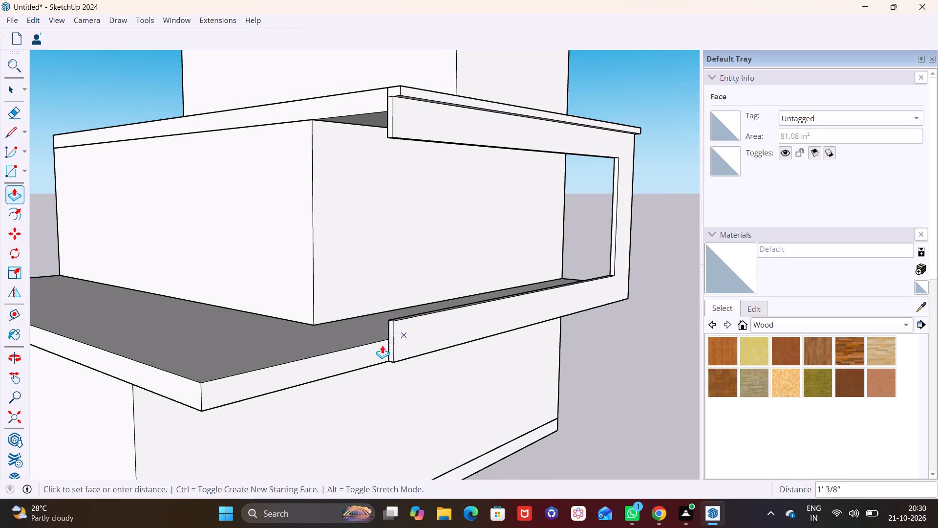
{"action": "left_click", "coordinate": [202, 381]}
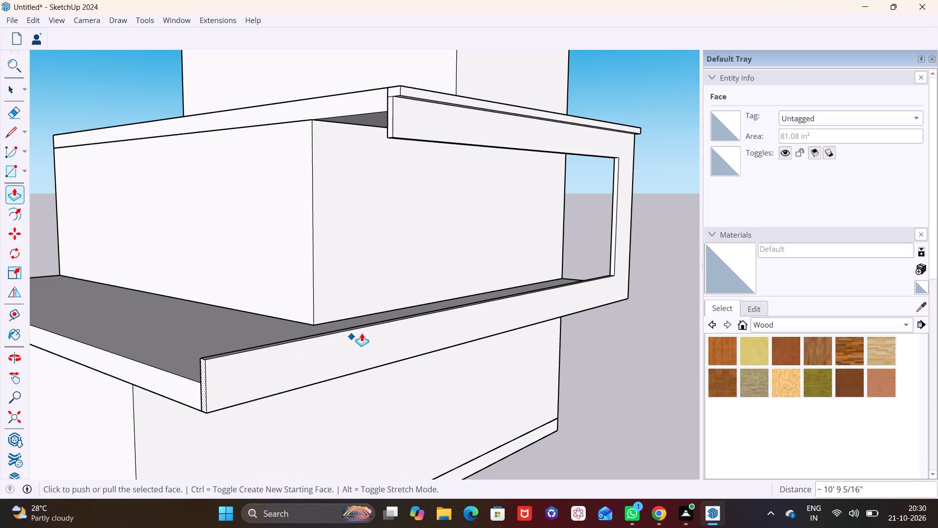
Start the Rectangle tool with the second-storey front wall between the frame's bands in close view.
{"action": "scroll", "coordinate": [362, 333], "scroll_direction": "down", "scroll_amount": 4}
{"action": "middle_click_drag", "start_coordinate": [388, 331], "coordinate": [203, 318]}
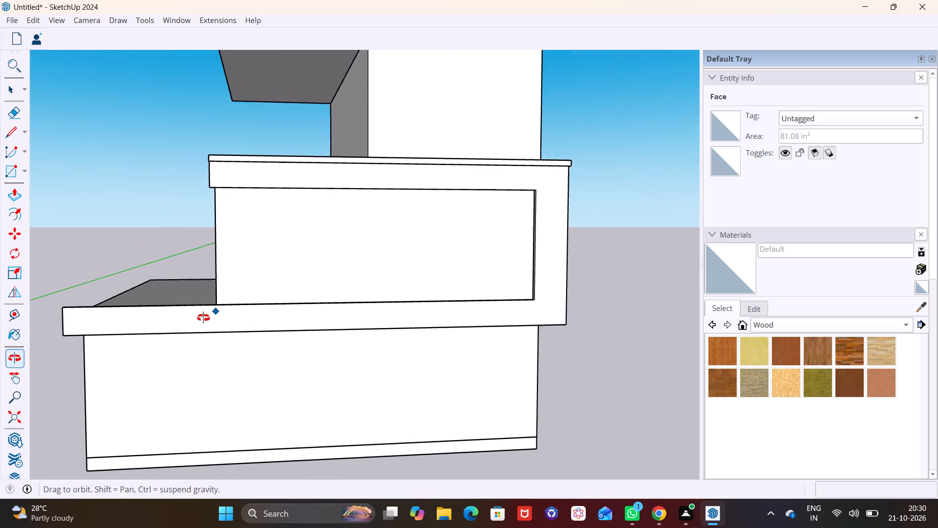
{"action": "middle_click_drag", "start_coordinate": [203, 318], "coordinate": [185, 318]}
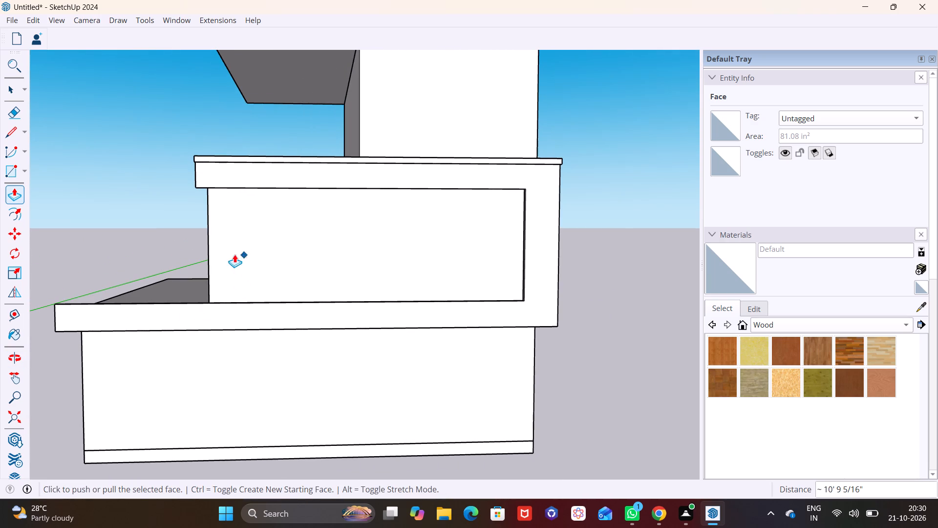
{"action": "middle_click_drag", "start_coordinate": [254, 248], "coordinate": [309, 188]}
{"action": "scroll", "coordinate": [254, 248], "scroll_direction": "up", "scroll_amount": 1}
{"action": "scroll", "coordinate": [318, 186], "scroll_direction": "up", "scroll_amount": 4}
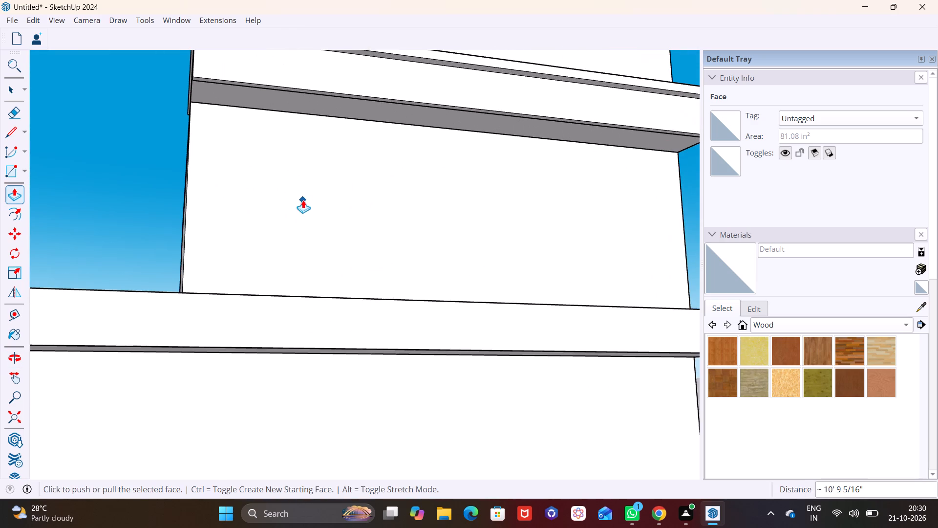
{"action": "middle_click_drag", "start_coordinate": [303, 200], "coordinate": [331, 237]}
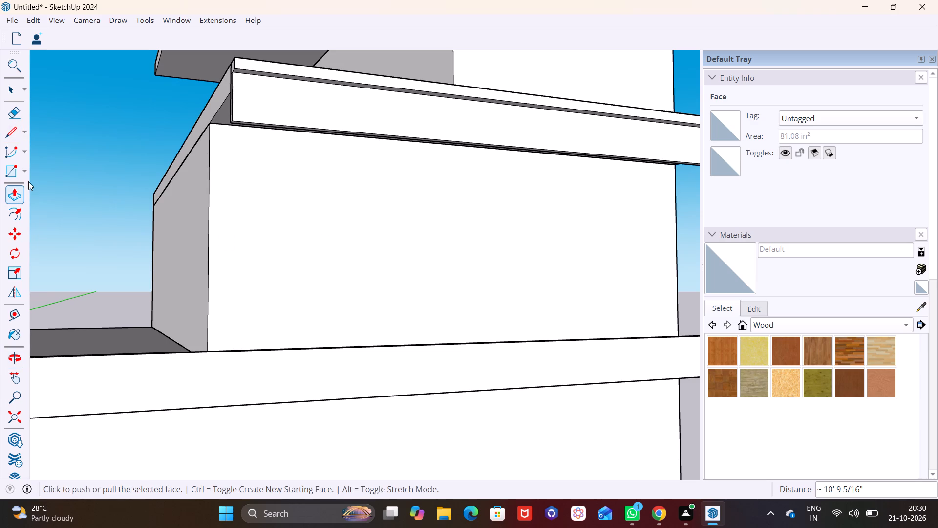
{"action": "left_click", "coordinate": [25, 174]}
{"action": "left_click", "coordinate": [46, 191]}
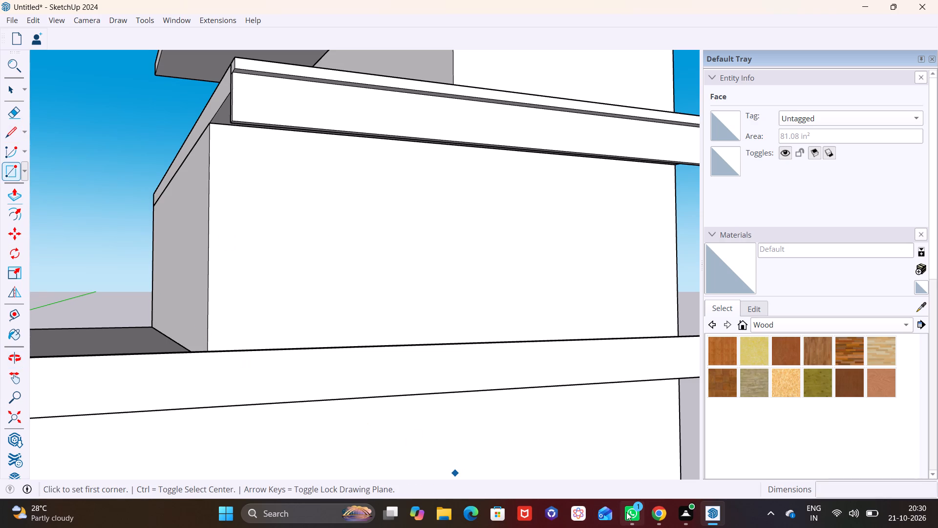
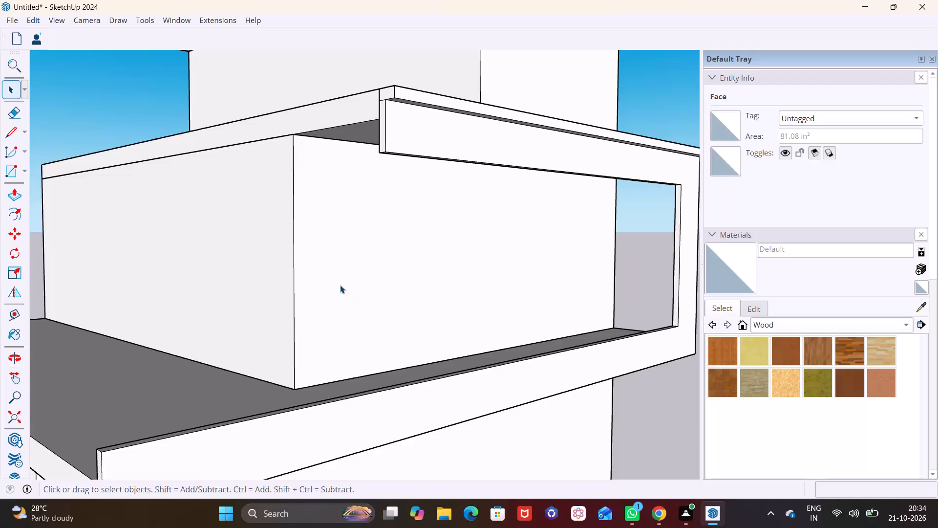
Draw a narrow rectangle about 25' 7 1/2" long across the top of the second-storey front wall, directly beneath the slab.
{"action": "scroll", "coordinate": [348, 287], "scroll_direction": "down", "scroll_amount": 3}
{"action": "middle_click_drag", "start_coordinate": [341, 320], "coordinate": [379, 313]}
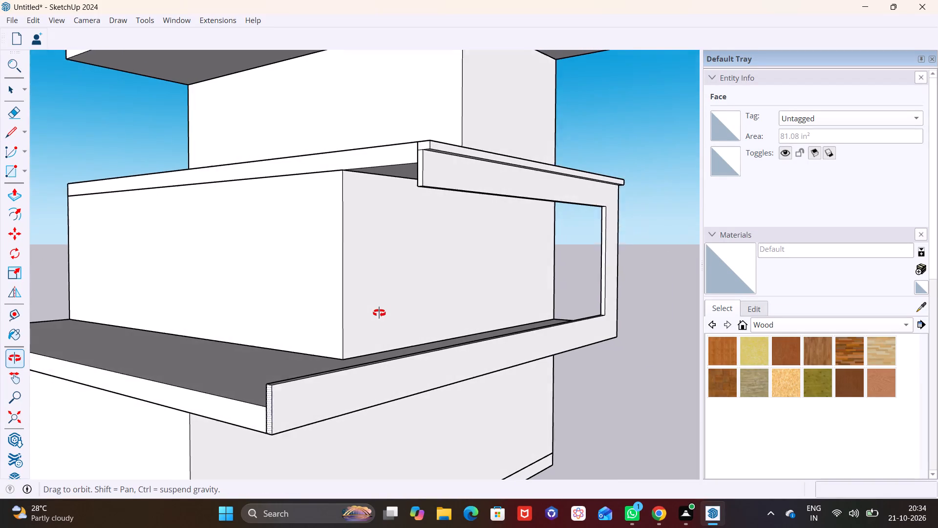
{"action": "middle_click_drag", "start_coordinate": [379, 313], "coordinate": [345, 326]}
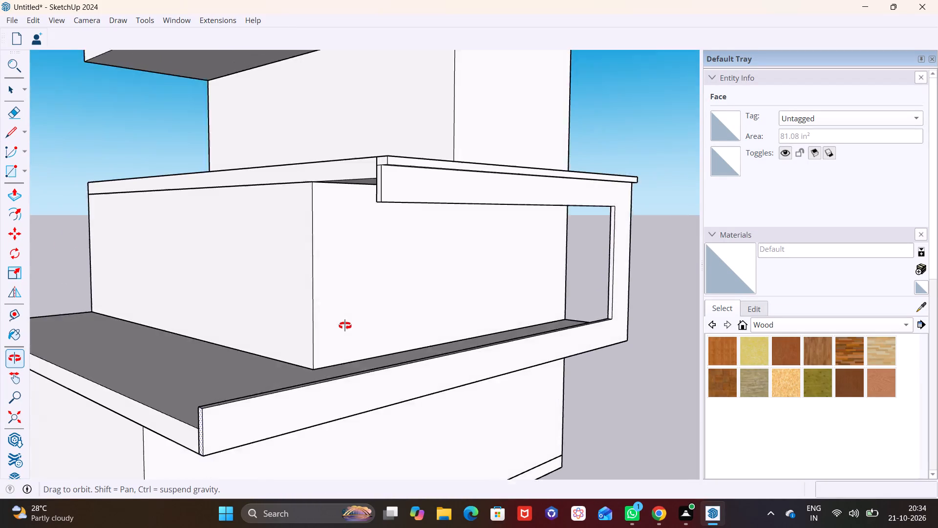
{"action": "middle_click_drag", "start_coordinate": [345, 326], "coordinate": [330, 294]}
{"action": "scroll", "coordinate": [309, 192], "scroll_direction": "up", "scroll_amount": 3}
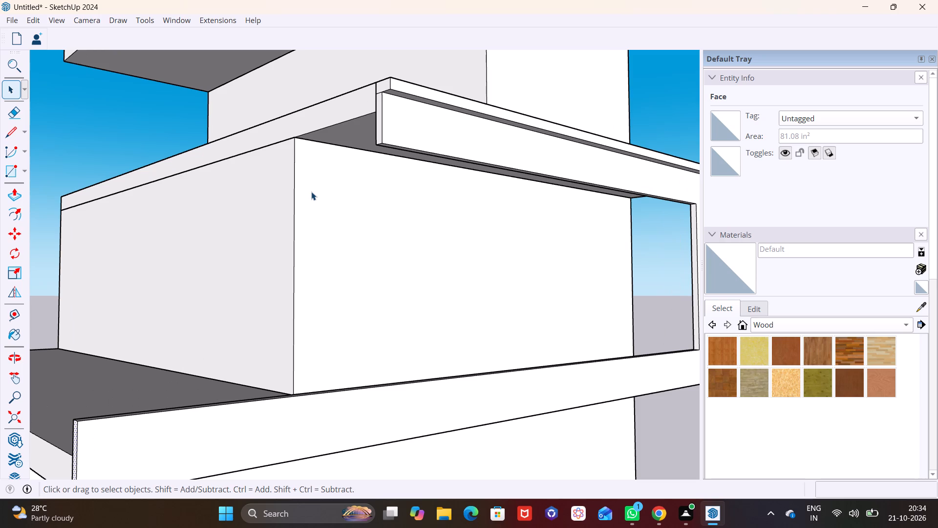
{"action": "scroll", "coordinate": [308, 184], "scroll_direction": "up", "scroll_amount": 2}
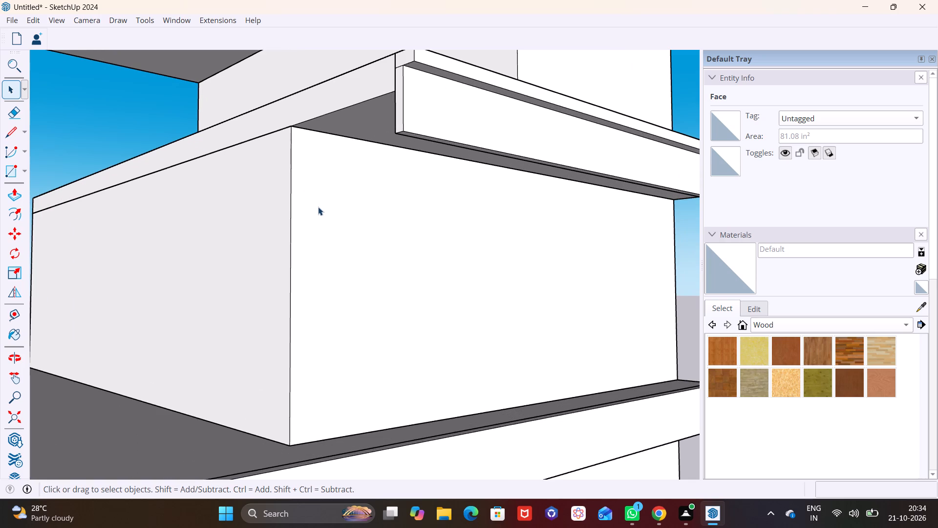
{"action": "middle_click_drag", "start_coordinate": [340, 264], "coordinate": [291, 282]}
{"action": "middle_click_drag", "start_coordinate": [362, 231], "coordinate": [383, 195]}
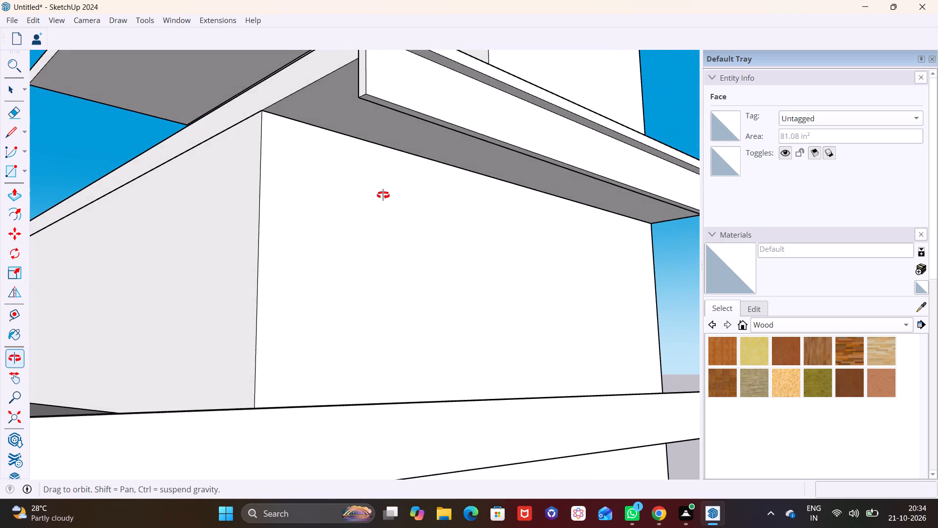
{"action": "middle_click_drag", "start_coordinate": [383, 195], "coordinate": [385, 198]}
{"action": "middle_click_drag", "start_coordinate": [386, 204], "coordinate": [362, 228], "text": "shift"}
{"action": "scroll", "coordinate": [386, 204], "scroll_direction": "up", "scroll_amount": 1, "text": "shift"}
{"action": "scroll", "coordinate": [372, 231], "scroll_direction": "up", "scroll_amount": 1}
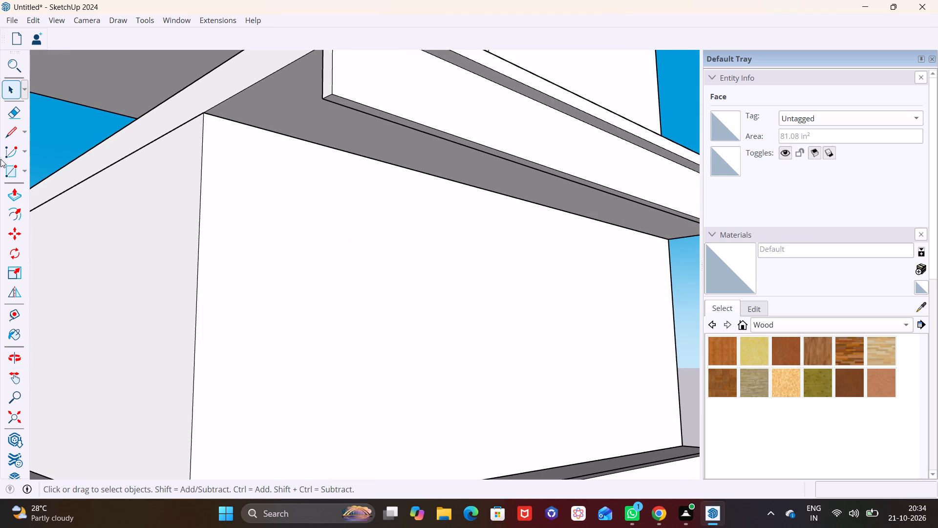
{"action": "left_click", "coordinate": [24, 171]}
{"action": "left_click", "coordinate": [37, 185]}
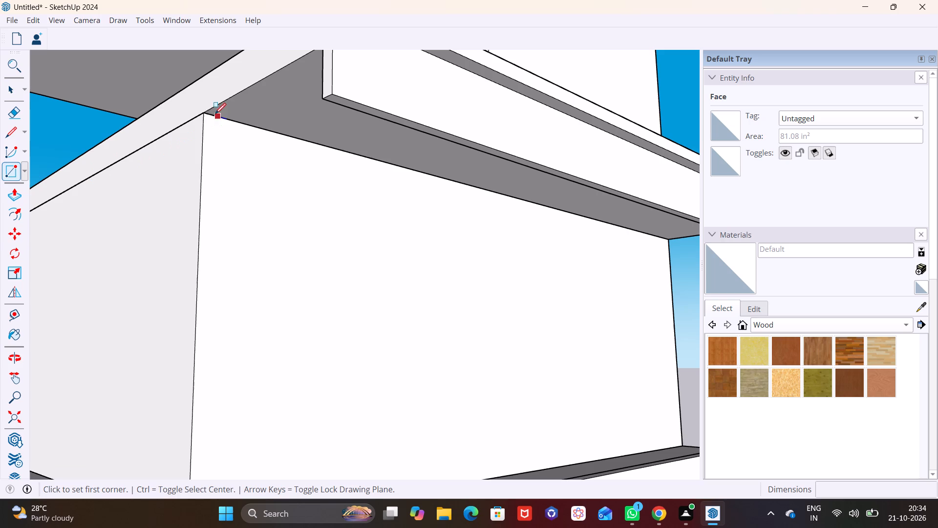
{"action": "left_click", "coordinate": [206, 114]}
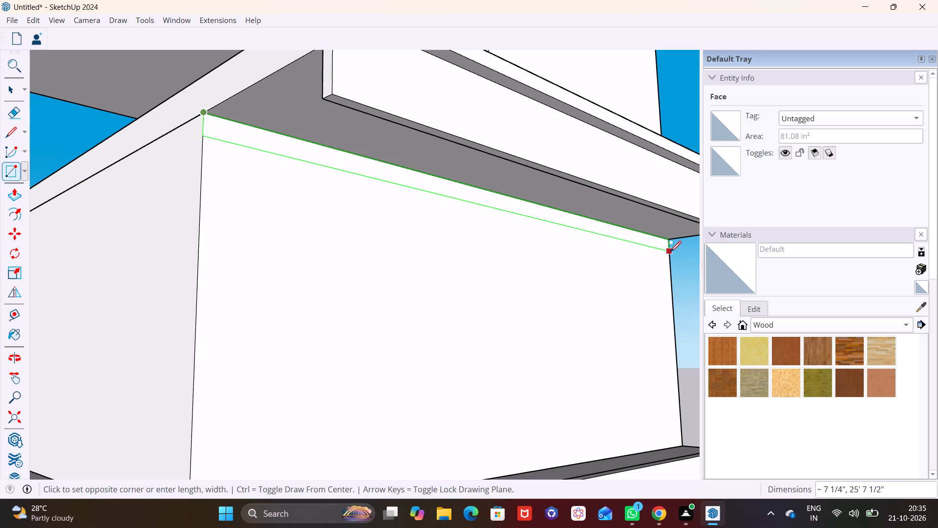
{"action": "left_click", "coordinate": [670, 249]}
{"action": "key", "text": "space"}
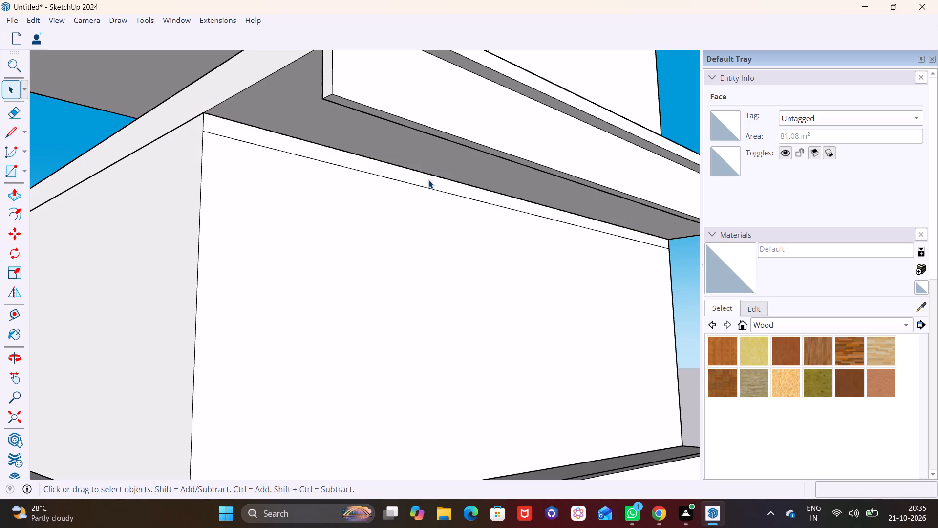
Make the narrow strip face and its edges at the top of the front wall into a group.
{"action": "double_click", "coordinate": [428, 180]}
{"action": "right_click", "coordinate": [428, 180]}
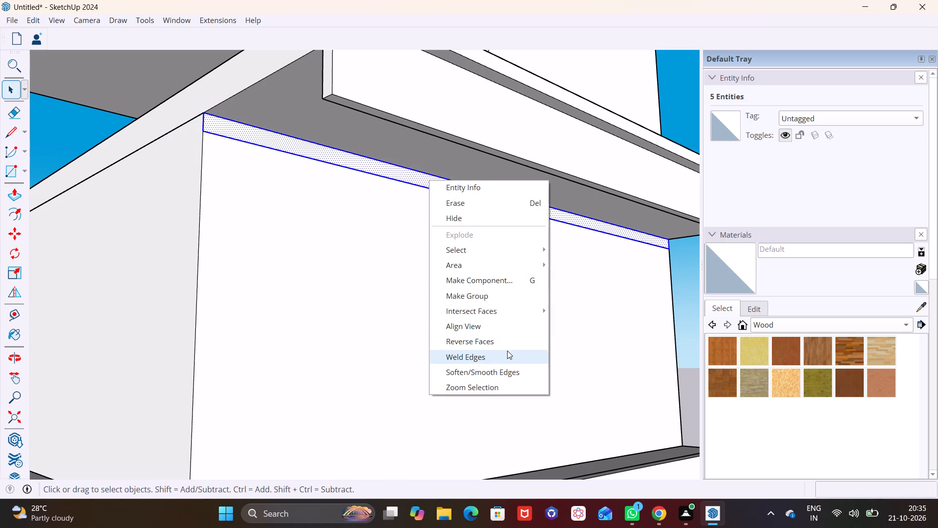
{"action": "left_click", "coordinate": [481, 297]}
Inside the strip group, Push/Pull the strip face outward about 2 5/16" from the wall and leave the group.
{"action": "triple_click", "coordinate": [339, 160]}
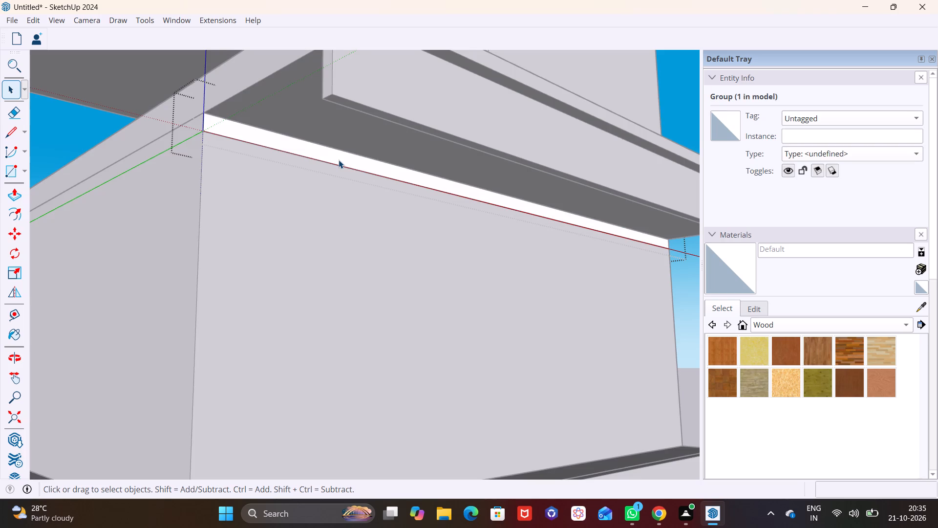
{"action": "left_click", "coordinate": [18, 193]}
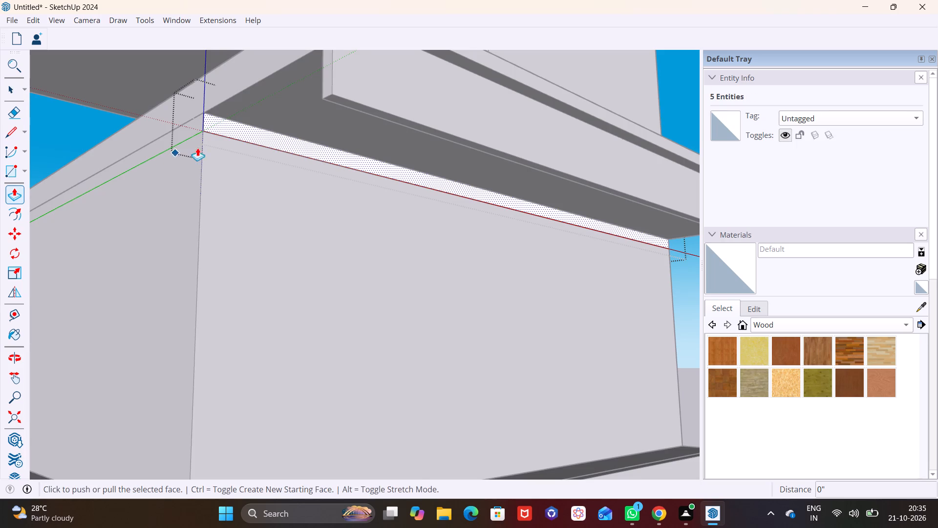
{"action": "left_click", "coordinate": [243, 130]}
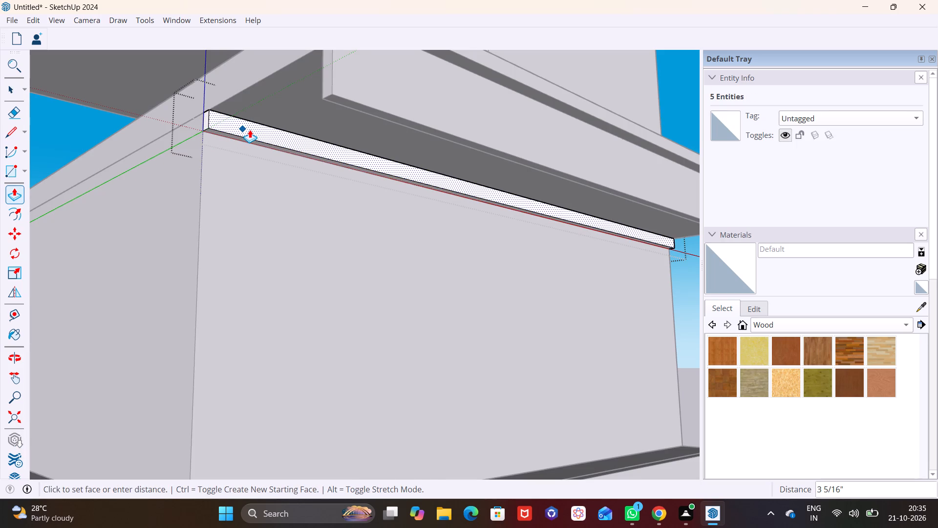
{"action": "left_click", "coordinate": [248, 130]}
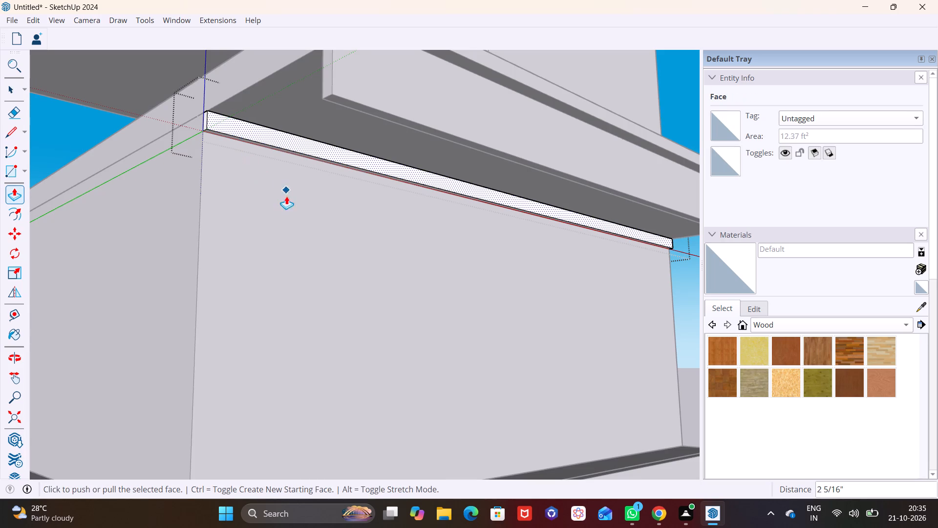
{"action": "key", "text": "space"}
{"action": "left_click", "coordinate": [295, 226]}
Copy the strip group about 7 5/16" straight down the wall, leaving a small gap below the original.
{"action": "middle_click_drag", "start_coordinate": [287, 188], "coordinate": [265, 235]}
{"action": "middle_click_drag", "start_coordinate": [270, 236], "coordinate": [283, 229]}
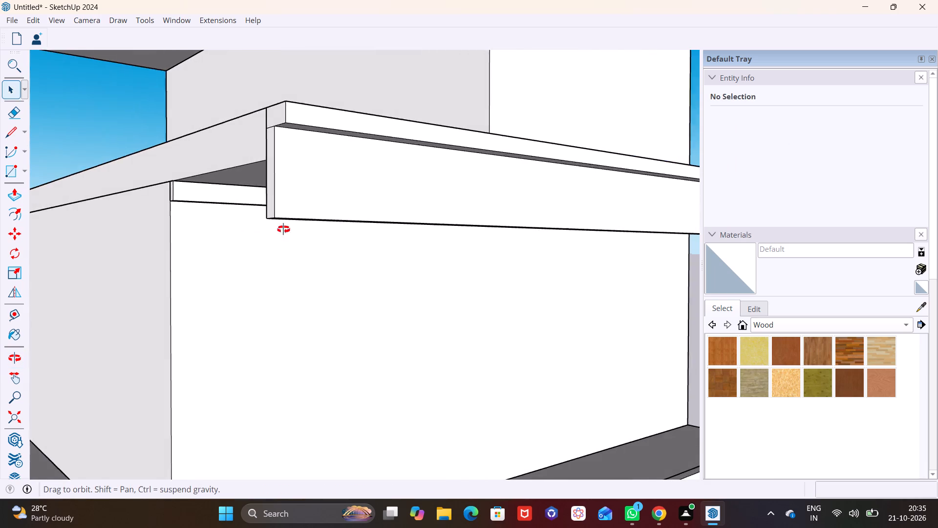
{"action": "middle_click_drag", "start_coordinate": [283, 229], "coordinate": [364, 214]}
{"action": "scroll", "coordinate": [309, 177], "scroll_direction": "up", "scroll_amount": 3}
{"action": "left_click", "coordinate": [254, 161]}
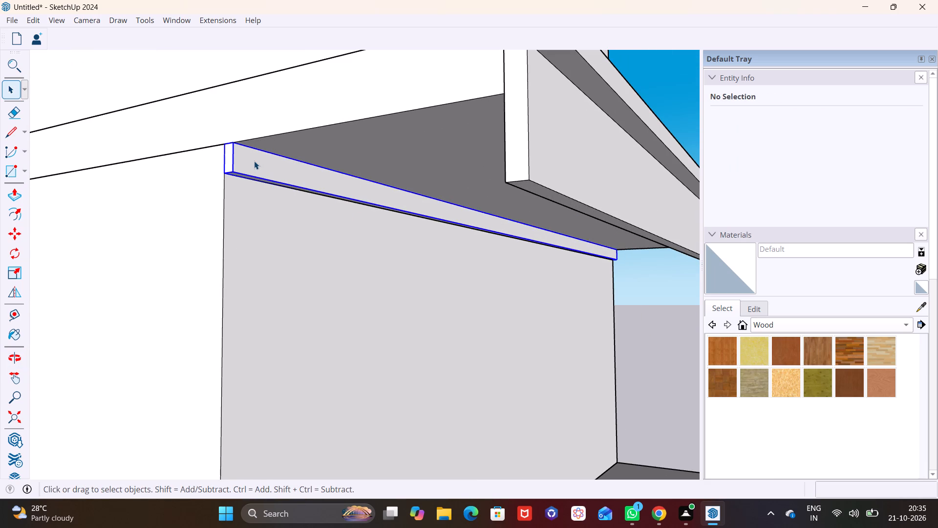
{"action": "key", "text": "m"}
{"action": "left_click", "coordinate": [224, 147]}
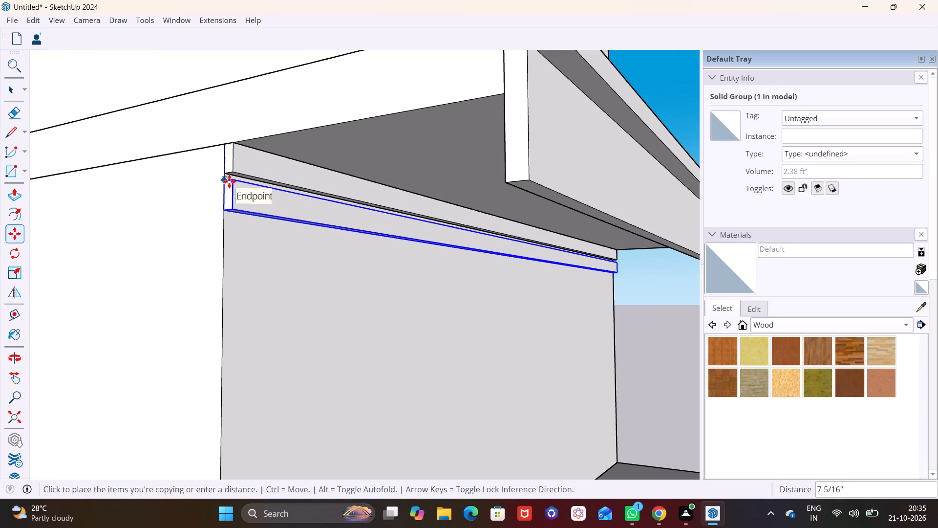
{"action": "left_click", "coordinate": [229, 181]}
Open 3D Warehouse and search its models for DOOR.
{"action": "left_click", "coordinate": [180, 20]}
{"action": "left_click", "coordinate": [210, 110]}
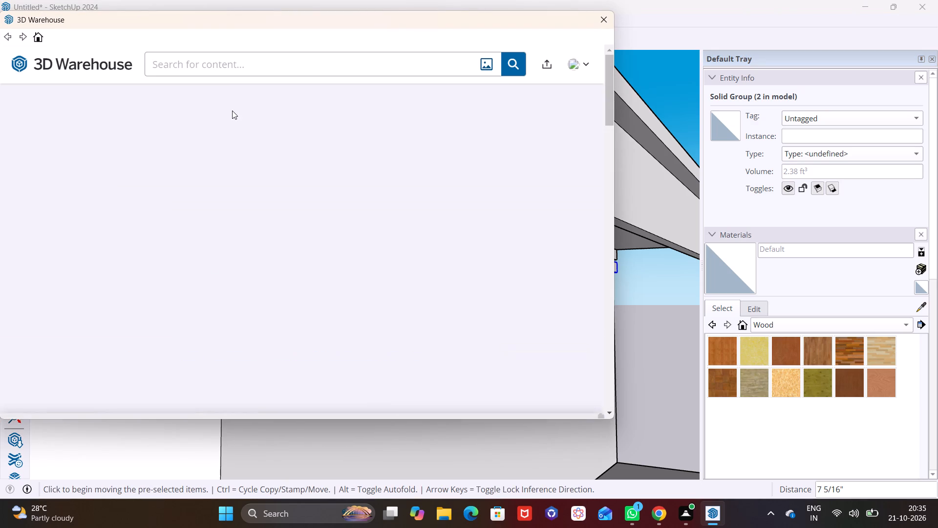
{"action": "left_click", "coordinate": [306, 73]}
{"action": "type", "text": "DOOR"}
{"action": "key", "text": "Return"}
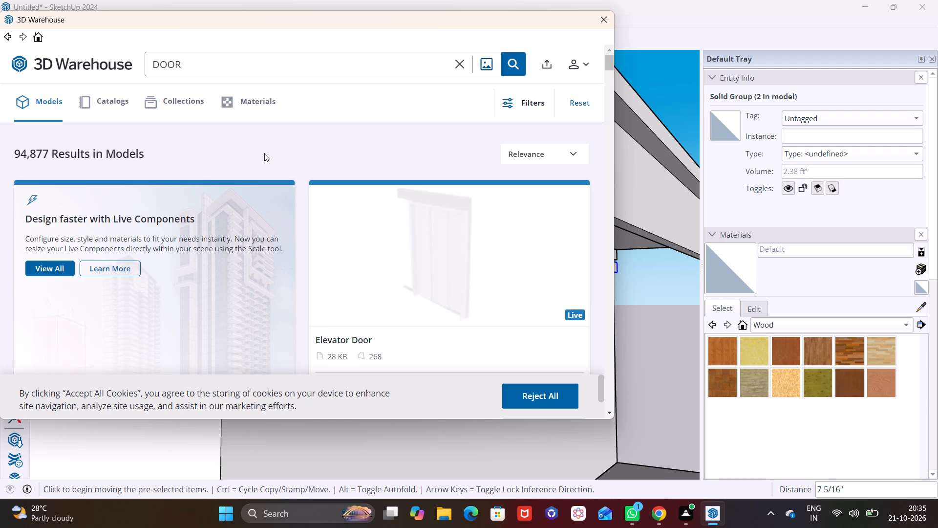
Look through the door models in the search results for one that suits the building.
{"action": "scroll", "coordinate": [281, 176], "scroll_direction": "down", "scroll_amount": 2}
{"action": "scroll", "coordinate": [312, 243], "scroll_direction": "down", "scroll_amount": 6}
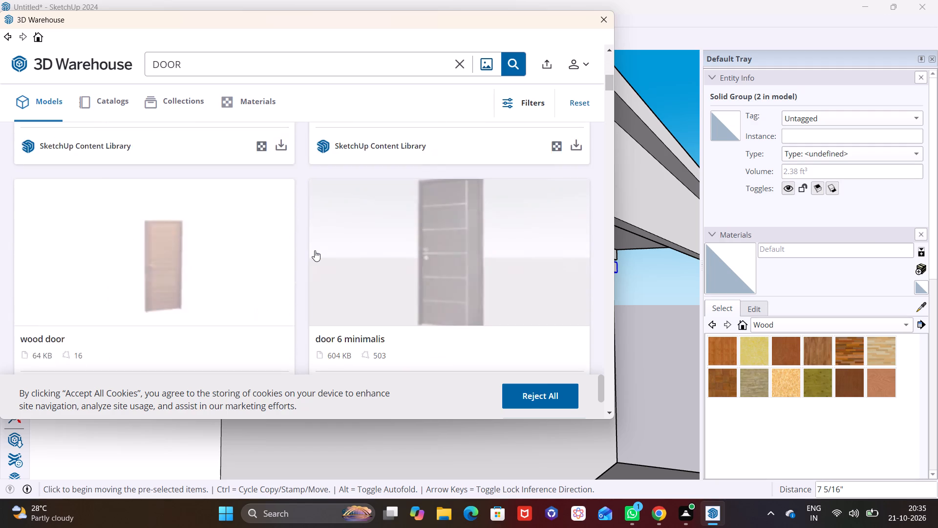
{"action": "scroll", "coordinate": [315, 250], "scroll_direction": "down", "scroll_amount": 3}
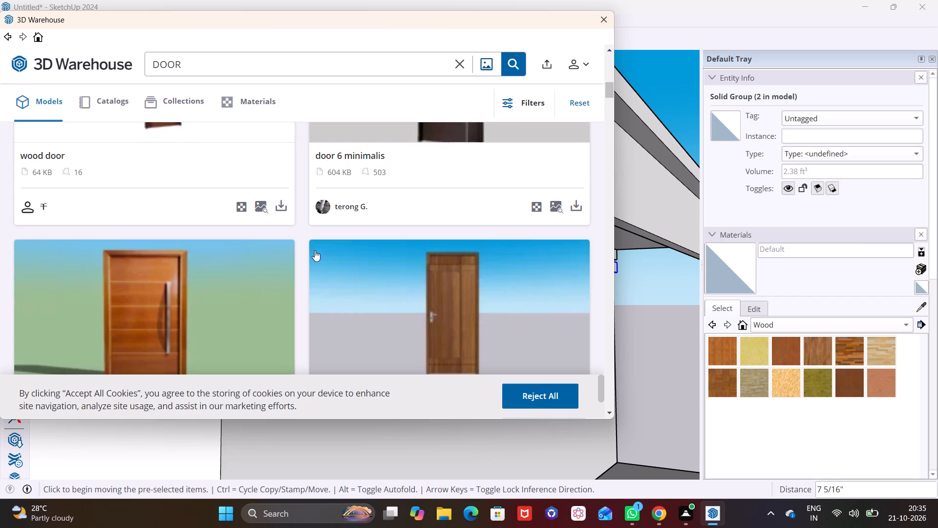
{"action": "scroll", "coordinate": [315, 250], "scroll_direction": "down", "scroll_amount": 11}
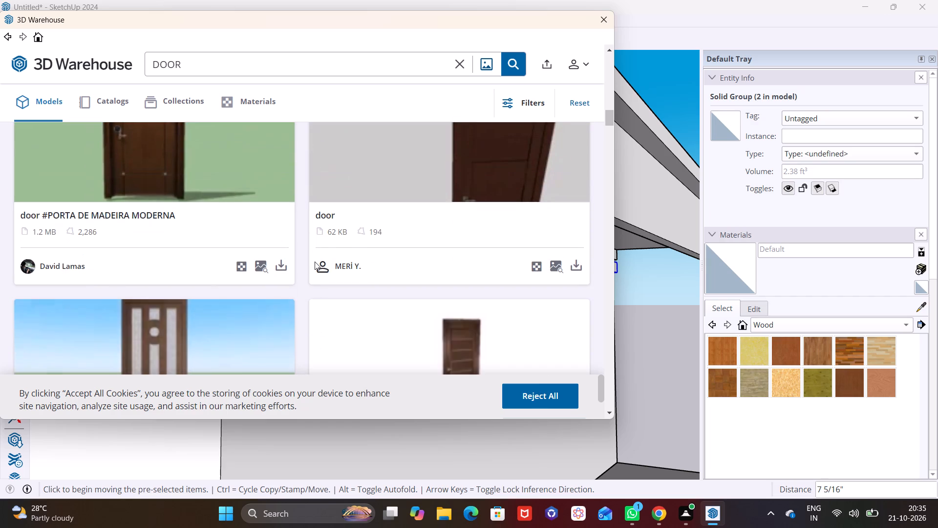
{"action": "scroll", "coordinate": [315, 262], "scroll_direction": "down", "scroll_amount": 3}
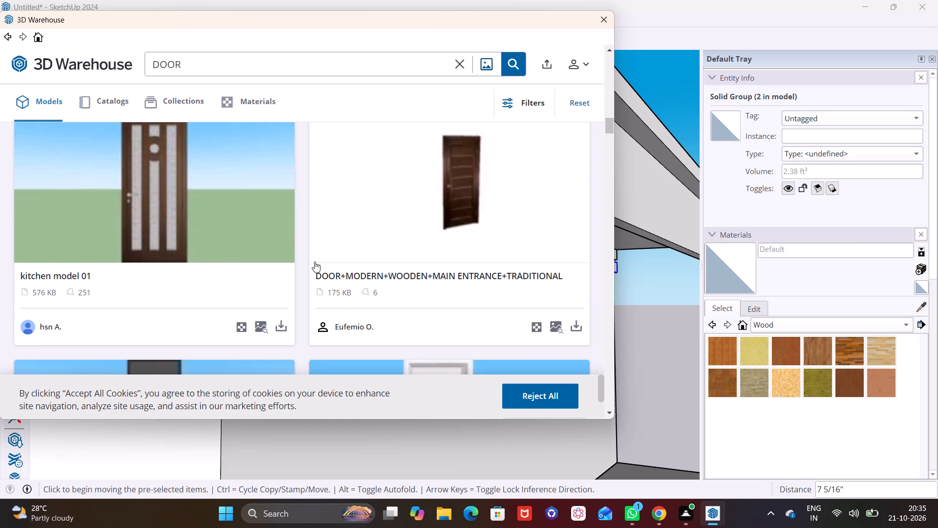
{"action": "scroll", "coordinate": [315, 262], "scroll_direction": "down", "scroll_amount": 16}
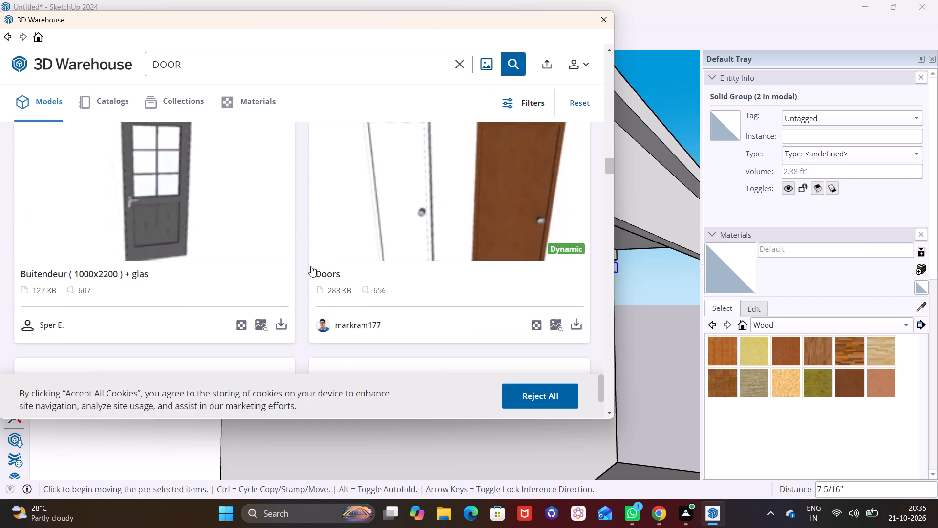
{"action": "scroll", "coordinate": [311, 266], "scroll_direction": "down", "scroll_amount": 18}
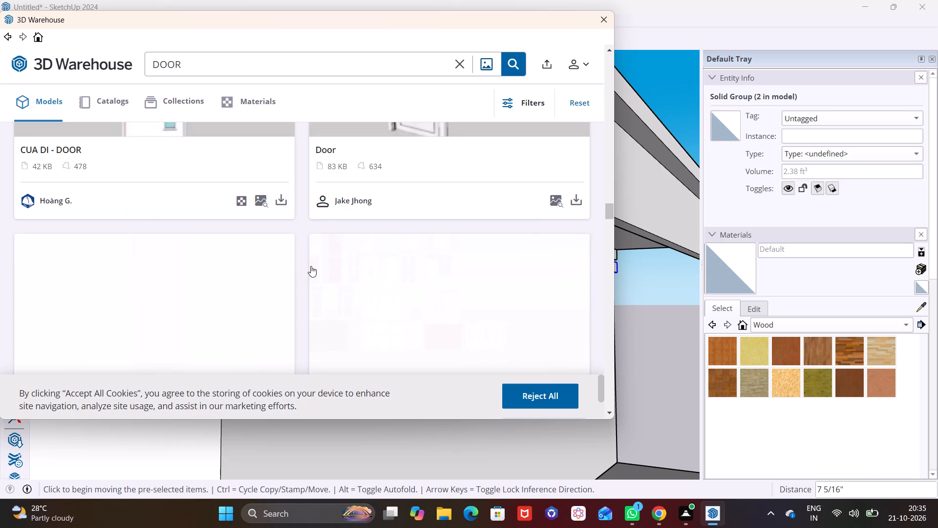
{"action": "scroll", "coordinate": [311, 266], "scroll_direction": "down", "scroll_amount": 17}
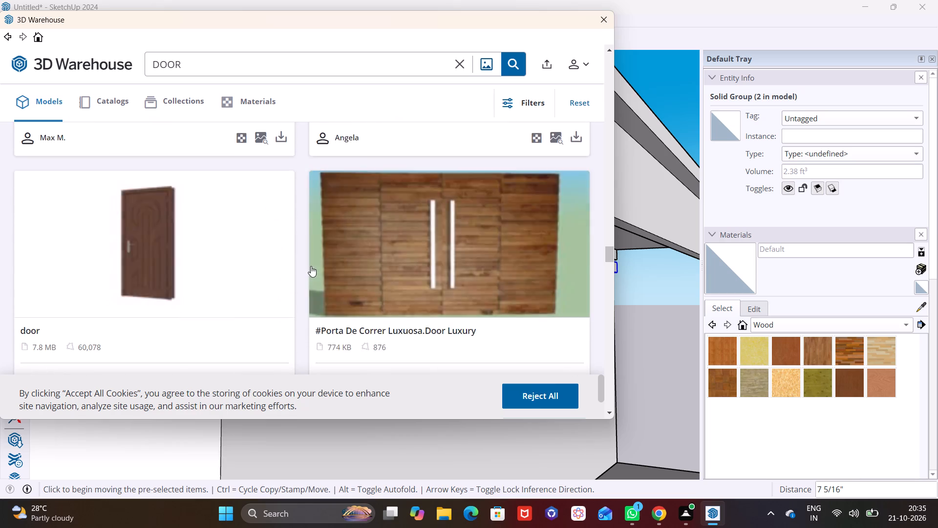
{"action": "scroll", "coordinate": [311, 266], "scroll_direction": "down", "scroll_amount": 9}
{"action": "middle_click_drag", "start_coordinate": [311, 267], "coordinate": [311, 282]}
{"action": "middle_click_drag", "start_coordinate": [327, 264], "coordinate": [324, 315]}
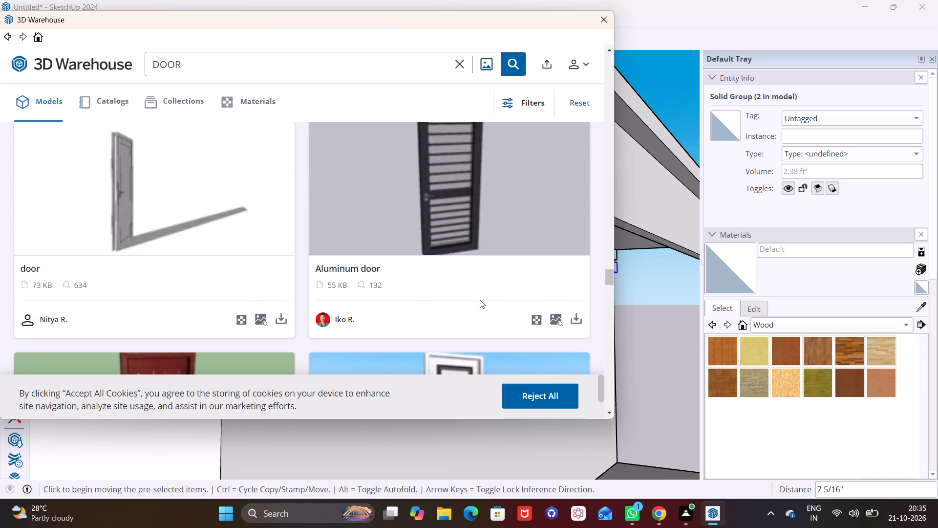
{"action": "left_click_drag", "start_coordinate": [608, 274], "coordinate": [612, 289]}
{"action": "left_click", "coordinate": [612, 289]}
{"action": "left_click", "coordinate": [614, 291]}
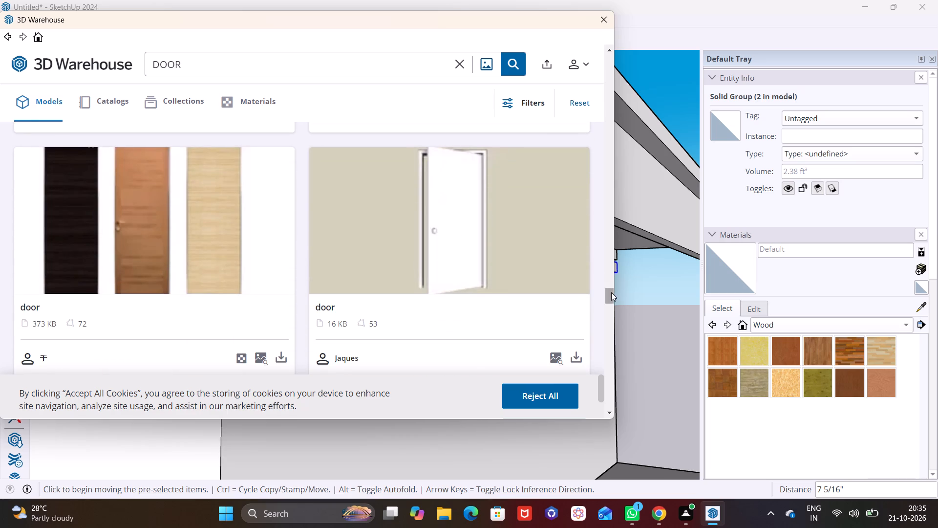
{"action": "left_click_drag", "start_coordinate": [609, 292], "coordinate": [608, 298]}
{"action": "left_click_drag", "start_coordinate": [606, 300], "coordinate": [609, 308]}
{"action": "left_click_drag", "start_coordinate": [609, 307], "coordinate": [609, 312]}
{"action": "left_click", "coordinate": [610, 310]}
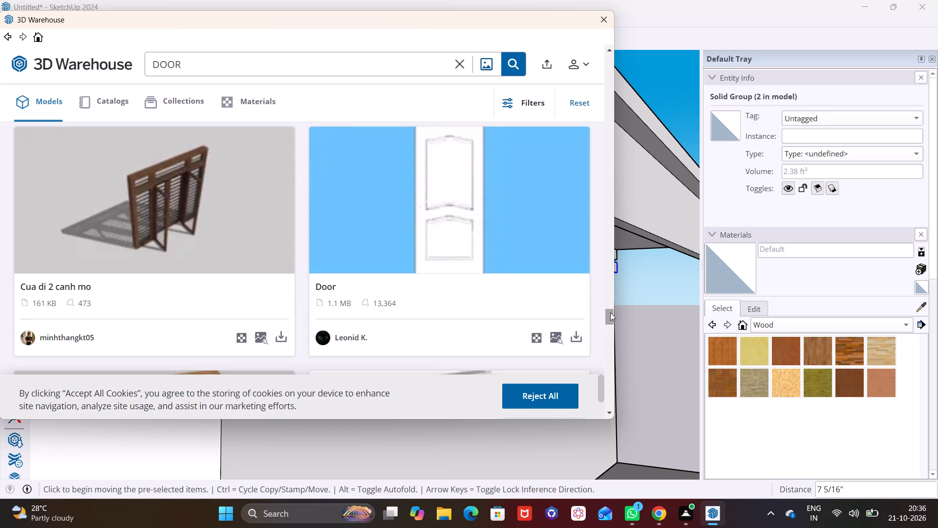
{"action": "left_click_drag", "start_coordinate": [610, 312], "coordinate": [612, 317]}
{"action": "left_click_drag", "start_coordinate": [612, 317], "coordinate": [614, 325]}
{"action": "left_click_drag", "start_coordinate": [614, 325], "coordinate": [614, 331]}
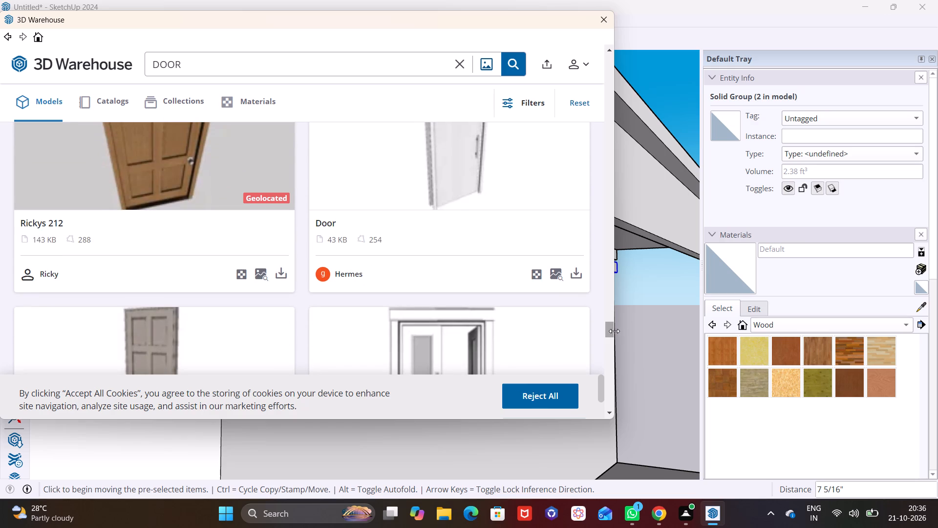
{"action": "left_click_drag", "start_coordinate": [612, 328], "coordinate": [612, 335]}
{"action": "left_click_drag", "start_coordinate": [611, 332], "coordinate": [611, 337]}
Replace the 3D Warehouse search term with GLASS DOOR and run the search.
{"action": "left_click", "coordinate": [236, 67]}
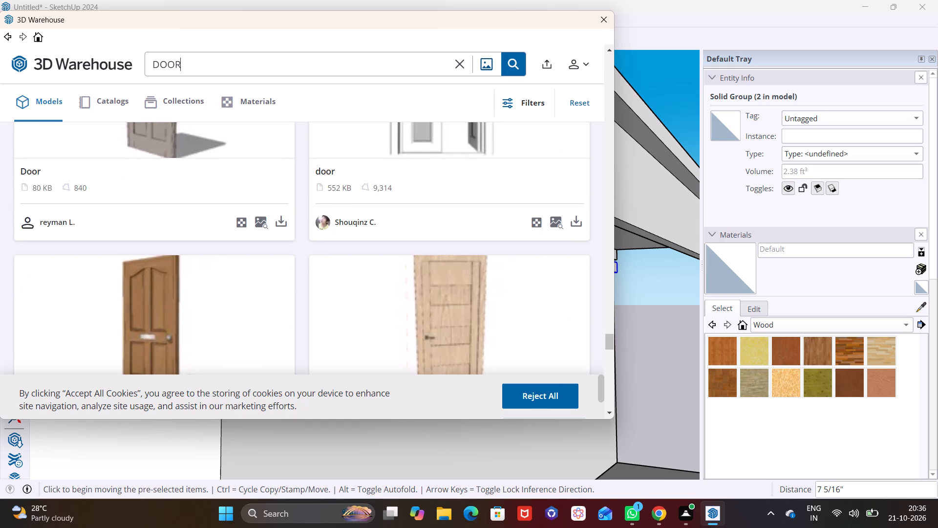
{"action": "key", "text": "BackSpace"}
{"action": "key", "text": "BackSpace"}
{"action": "key", "text": "BackSpace"}
{"action": "key", "text": "BackSpace"}
{"action": "key", "text": "BackSpace"}
{"action": "key", "text": "BackSpace"}
{"action": "key", "text": "BackSpace"}
{"action": "key", "text": "BackSpace"}
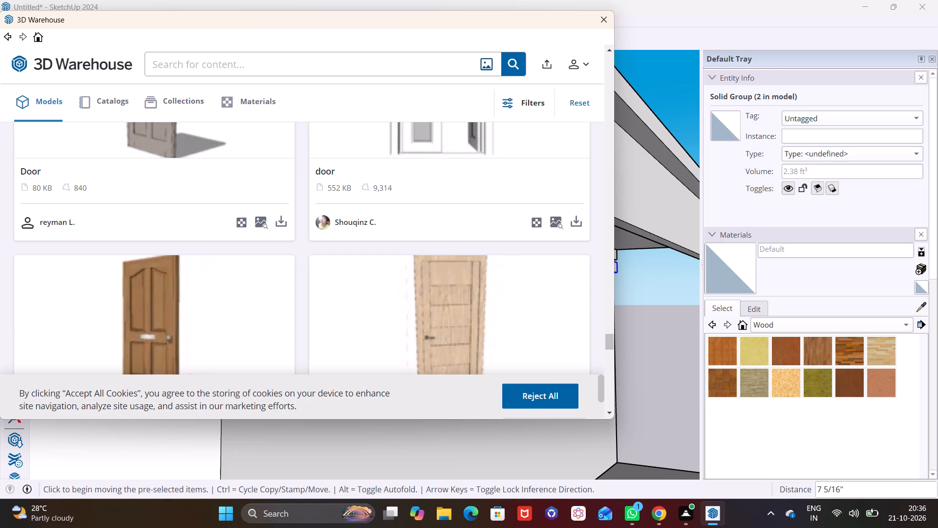
{"action": "type", "text": "GLASS DOOR"}
{"action": "key", "text": "Return"}
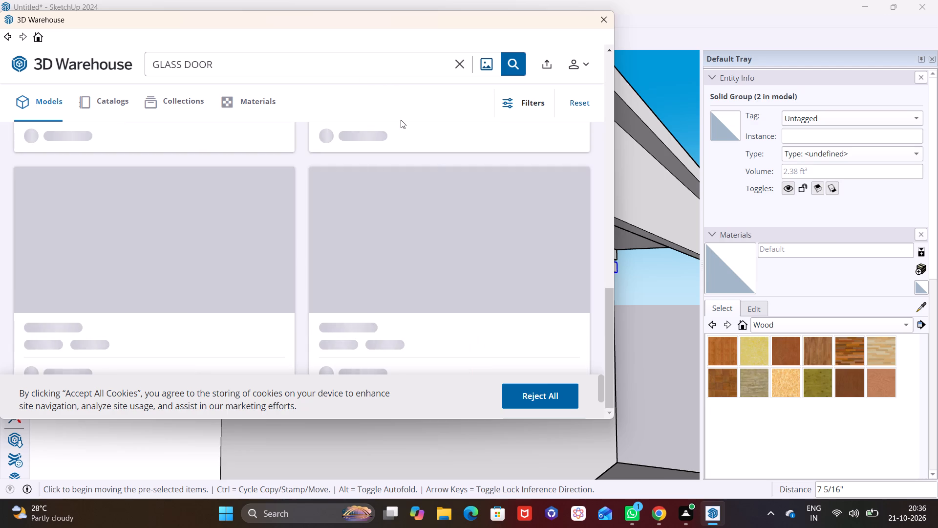
Download a double glass door model from the GLASS DOOR results into the model and place it on the second-storey front wall.
{"action": "scroll", "coordinate": [603, 170], "scroll_direction": "down", "scroll_amount": 1}
{"action": "scroll", "coordinate": [543, 187], "scroll_direction": "down", "scroll_amount": 2}
{"action": "scroll", "coordinate": [356, 218], "scroll_direction": "down", "scroll_amount": 4}
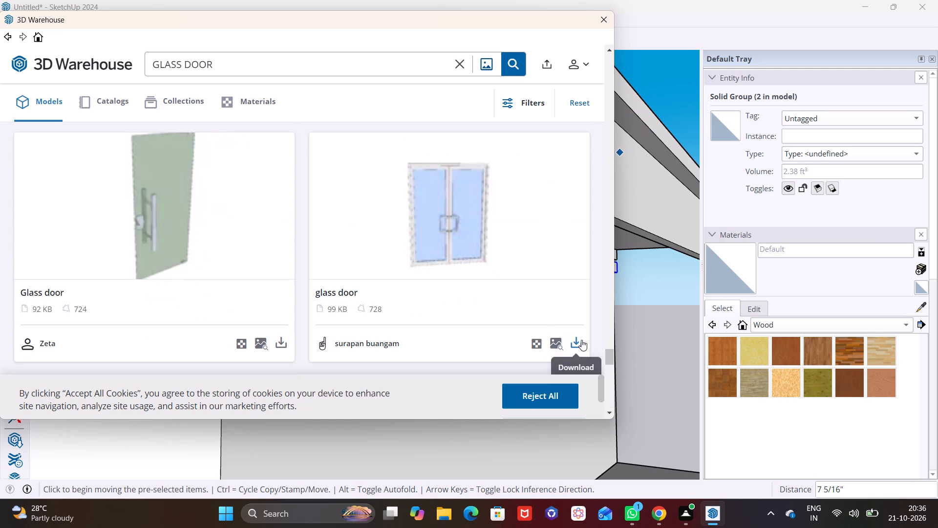
{"action": "left_click", "coordinate": [583, 340]}
{"action": "left_click", "coordinate": [269, 232]}
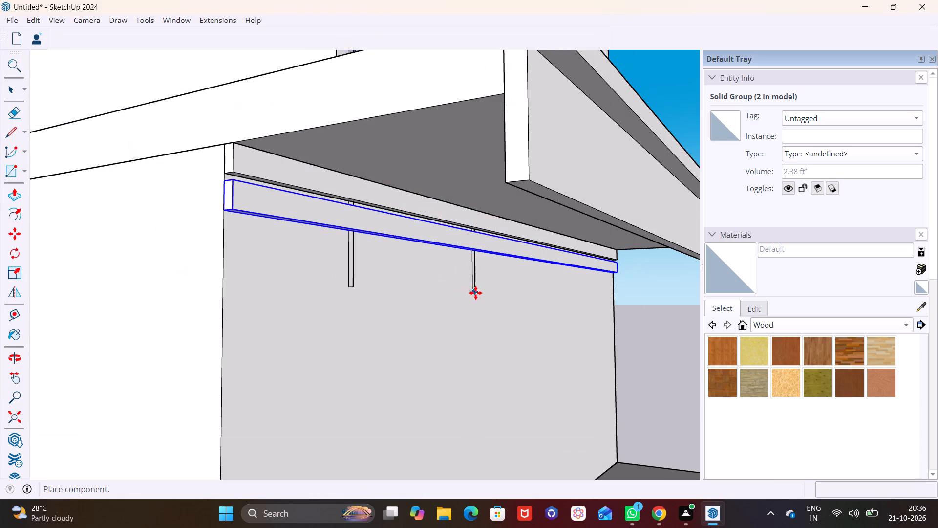
{"action": "left_click", "coordinate": [588, 460]}
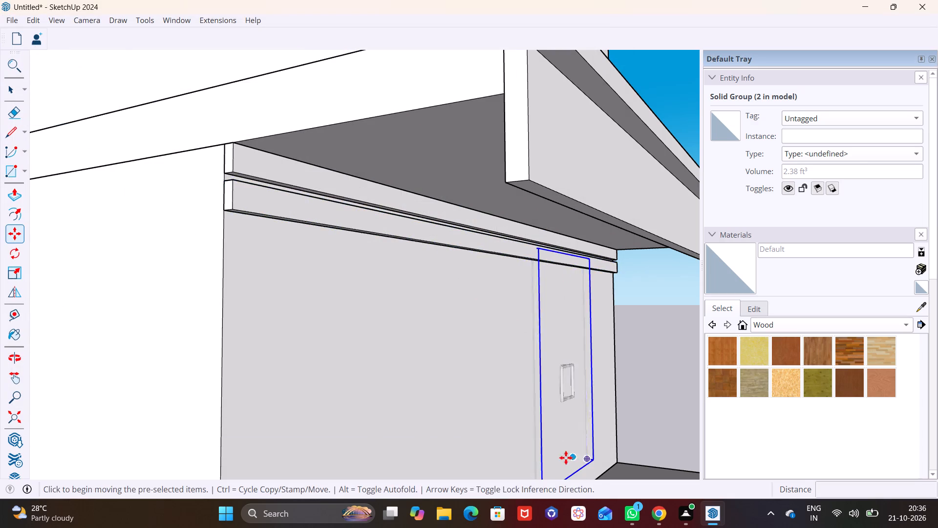
Move the glass door about 1' 1" so its base sits on the second-storey floor slab.
{"action": "scroll", "coordinate": [555, 449], "scroll_direction": "down", "scroll_amount": 4}
{"action": "middle_click_drag", "start_coordinate": [538, 443], "coordinate": [499, 367], "text": "shift"}
{"action": "middle_click_drag", "start_coordinate": [498, 378], "coordinate": [474, 405]}
{"action": "scroll", "coordinate": [515, 371], "scroll_direction": "up", "scroll_amount": 2}
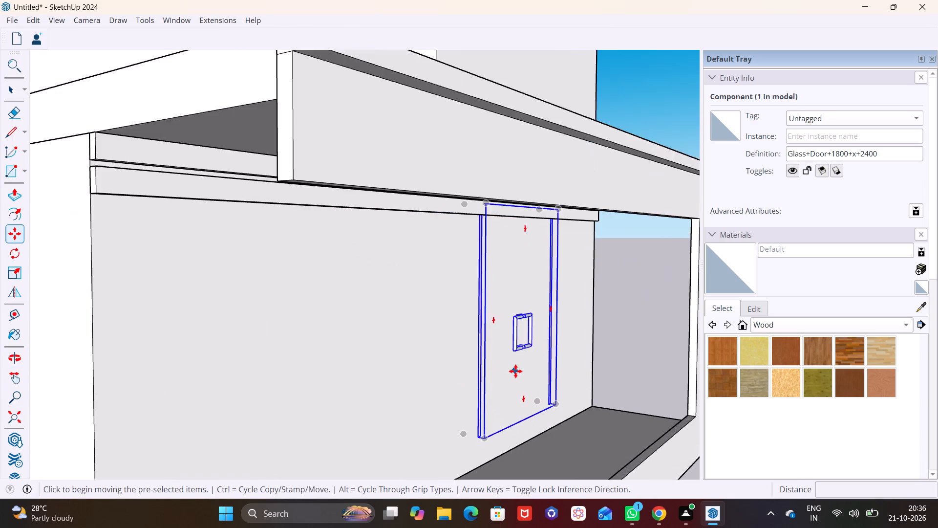
{"action": "scroll", "coordinate": [515, 371], "scroll_direction": "up", "scroll_amount": 3}
{"action": "middle_click_drag", "start_coordinate": [512, 369], "coordinate": [505, 306]}
{"action": "left_click", "coordinate": [468, 384]}
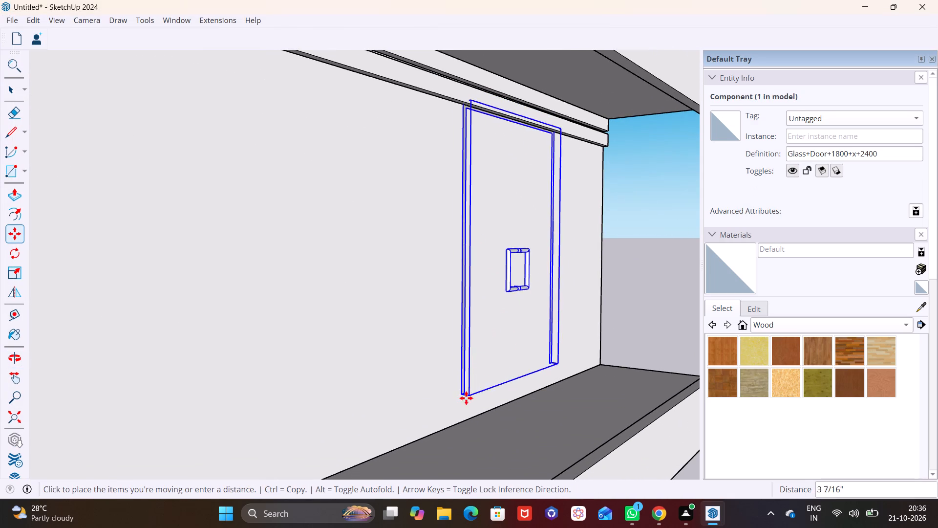
{"action": "left_click", "coordinate": [474, 429]}
{"action": "key", "text": "space"}
{"action": "left_click", "coordinate": [522, 427]}
Move the glass door slightly outward so its frame and panes stand proud of the wall face.
{"action": "middle_click_drag", "start_coordinate": [497, 316], "coordinate": [564, 311]}
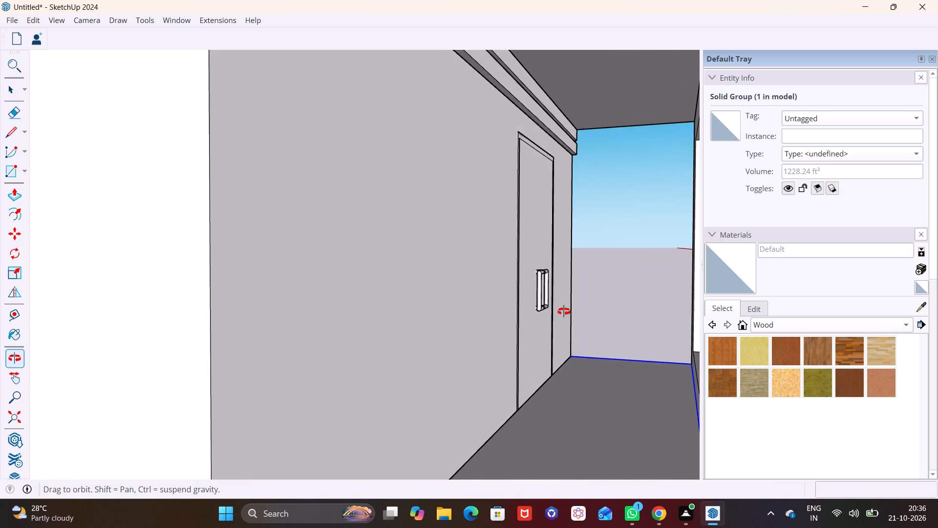
{"action": "middle_click_drag", "start_coordinate": [564, 311], "coordinate": [519, 326]}
{"action": "left_click", "coordinate": [529, 308]}
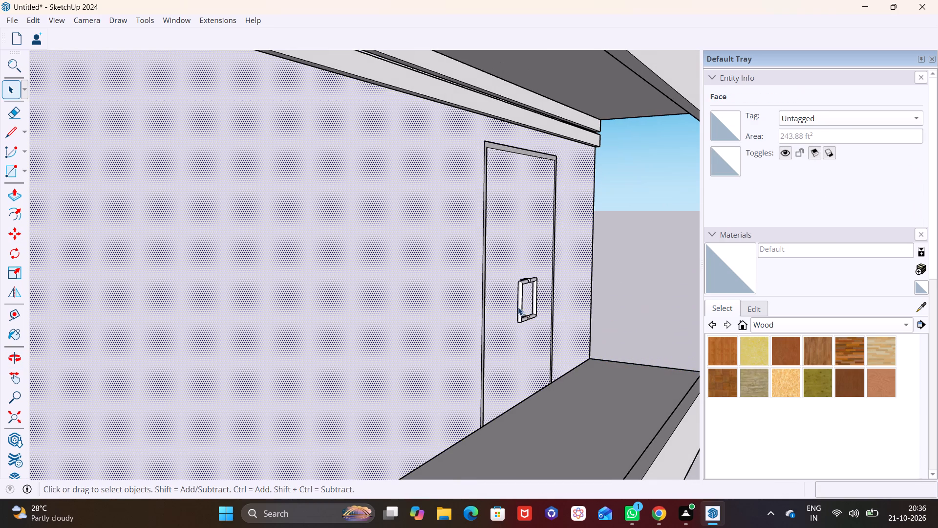
{"action": "left_click", "coordinate": [520, 306]}
{"action": "scroll", "coordinate": [520, 306], "scroll_direction": "up", "scroll_amount": 5}
{"action": "scroll", "coordinate": [500, 345], "scroll_direction": "down", "scroll_amount": 2}
{"action": "middle_click_drag", "start_coordinate": [500, 352], "coordinate": [499, 331]}
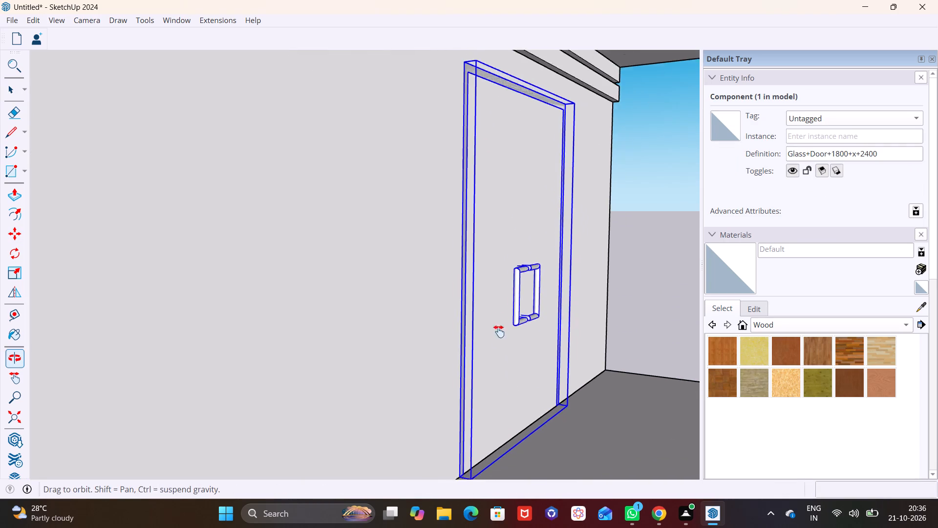
{"action": "middle_click_drag", "start_coordinate": [499, 331], "coordinate": [497, 307]}
{"action": "key", "text": "m"}
{"action": "left_click", "coordinate": [470, 442]}
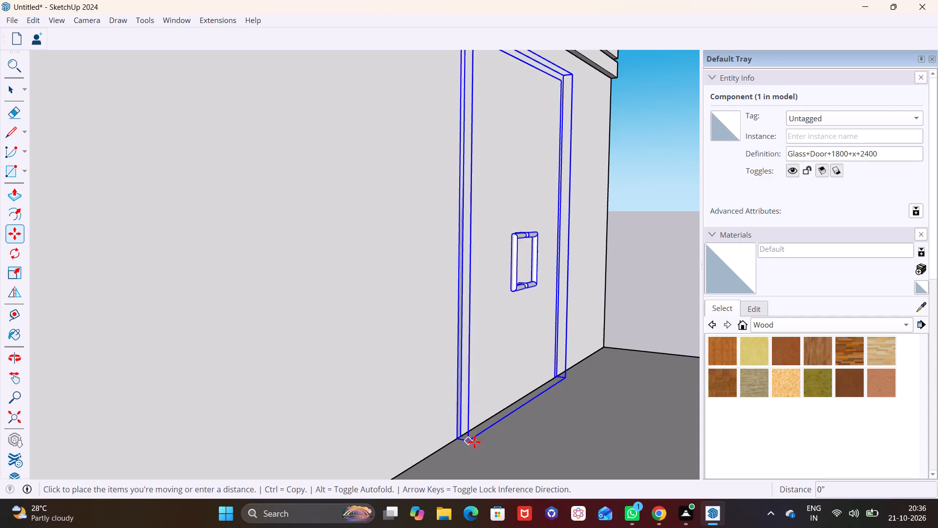
{"action": "left_click", "coordinate": [483, 446]}
{"action": "key", "text": "space"}
{"action": "left_click", "coordinate": [574, 455]}
Copy the second wall strip straight down the wall as a third strip, leaving a small gap between them.
{"action": "scroll", "coordinate": [583, 426], "scroll_direction": "down", "scroll_amount": 3}
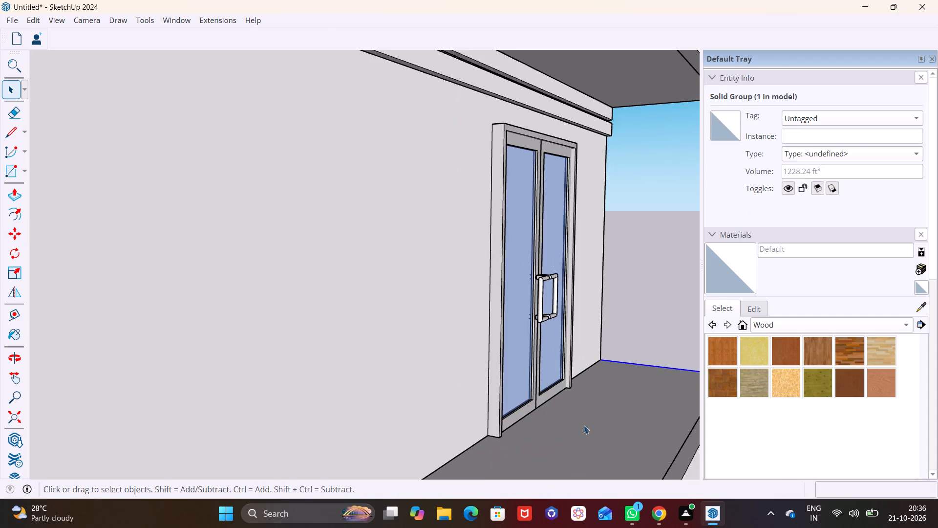
{"action": "middle_click_drag", "start_coordinate": [558, 430], "coordinate": [459, 423]}
{"action": "scroll", "coordinate": [439, 404], "scroll_direction": "down", "scroll_amount": 8}
{"action": "middle_click_drag", "start_coordinate": [472, 402], "coordinate": [580, 380], "text": "shift"}
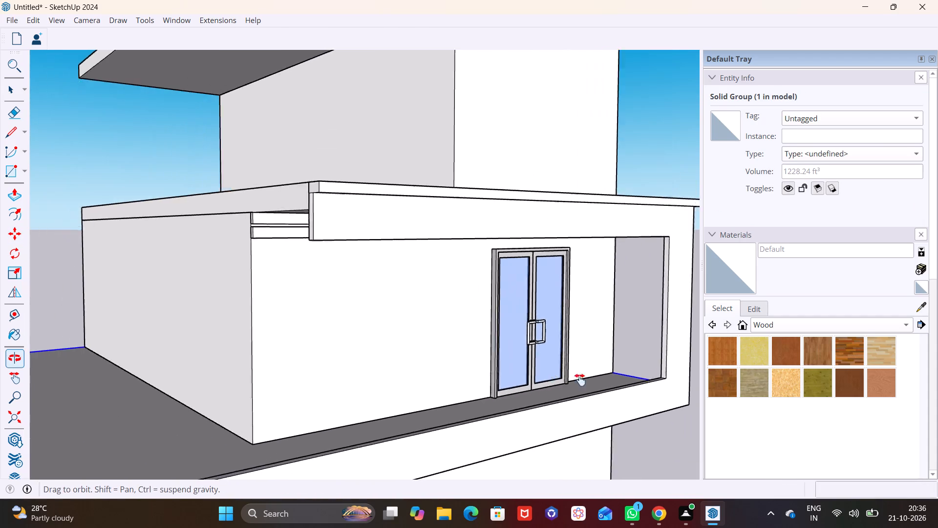
{"action": "middle_click_drag", "start_coordinate": [580, 380], "coordinate": [582, 407], "text": "shift"}
{"action": "middle_click_drag", "start_coordinate": [321, 251], "coordinate": [352, 203]}
{"action": "scroll", "coordinate": [389, 256], "scroll_direction": "up", "scroll_amount": 5}
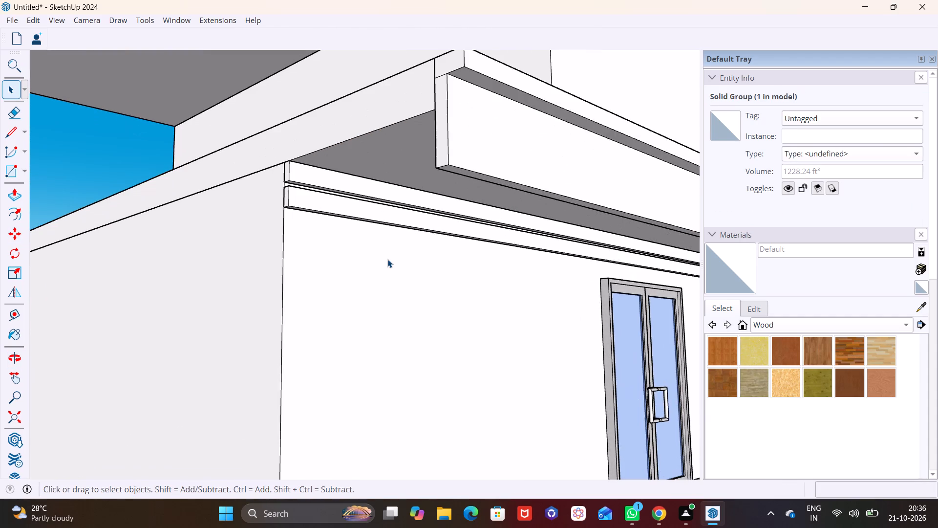
{"action": "left_click", "coordinate": [286, 199]}
{"action": "key", "text": "m"}
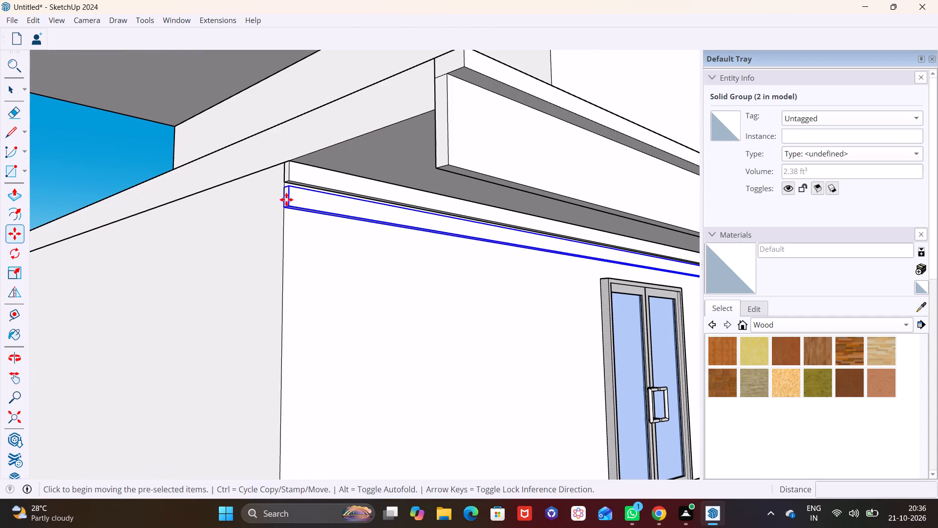
{"action": "left_click", "coordinate": [283, 184]}
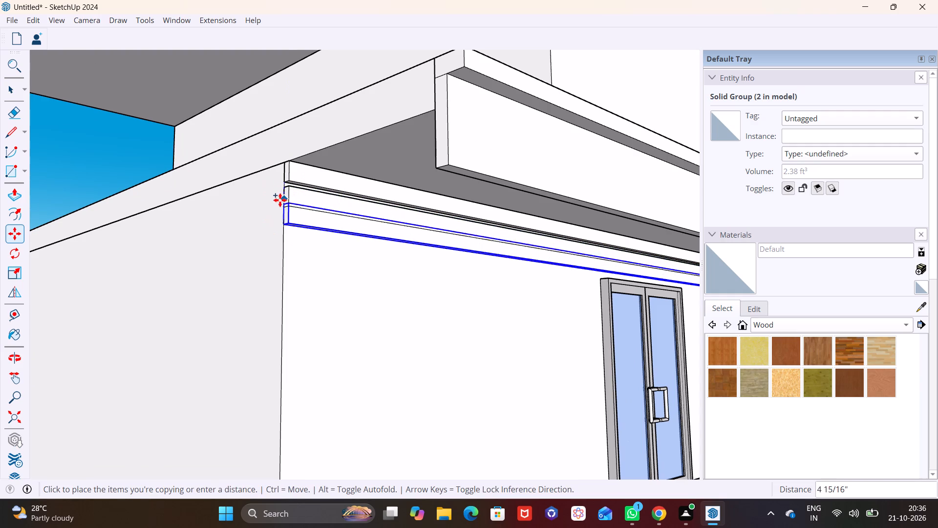
{"action": "left_click", "coordinate": [280, 211]}
Copy the third wall strip about 7 7/16" straight down as a fourth strip beside the door's top edge.
{"action": "scroll", "coordinate": [442, 310], "scroll_direction": "down", "scroll_amount": 2}
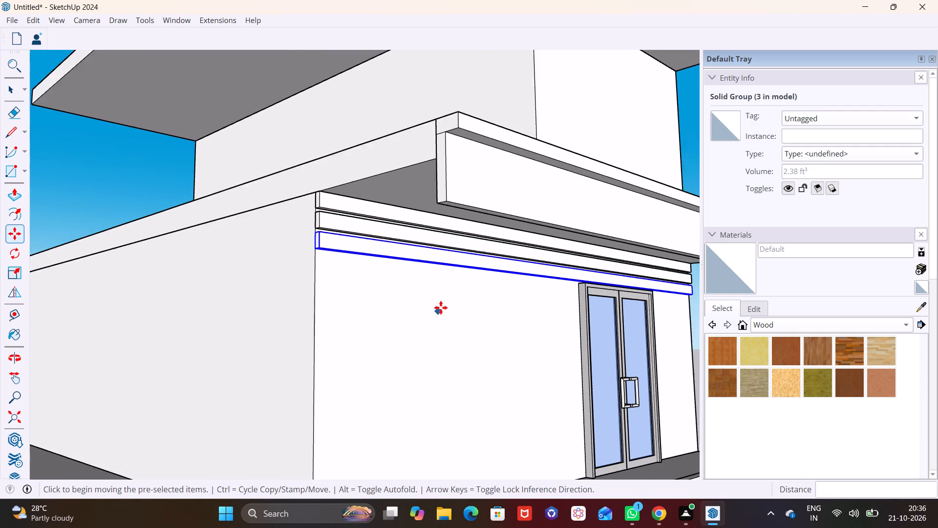
{"action": "middle_click_drag", "start_coordinate": [437, 307], "coordinate": [415, 316]}
{"action": "scroll", "coordinate": [362, 286], "scroll_direction": "up", "scroll_amount": 3}
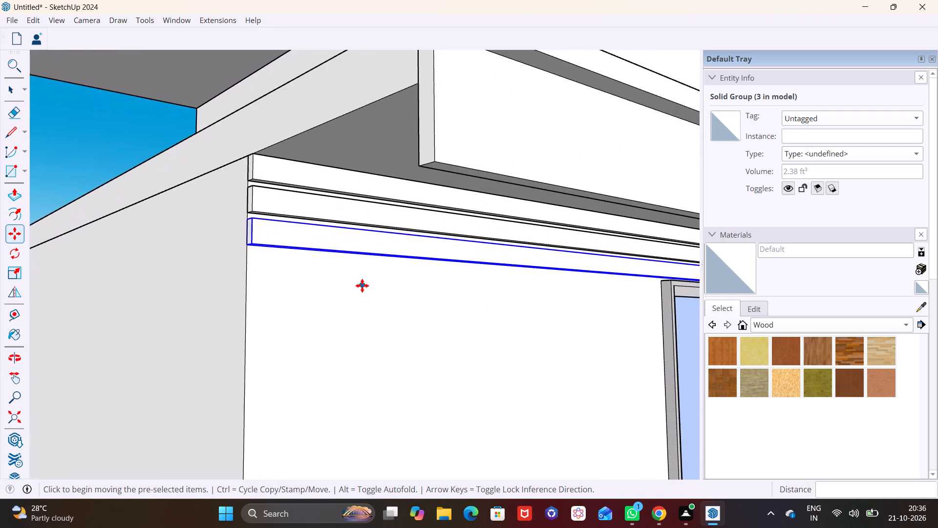
{"action": "scroll", "coordinate": [362, 286], "scroll_direction": "up", "scroll_amount": 1}
{"action": "scroll", "coordinate": [375, 292], "scroll_direction": "up", "scroll_amount": 1, "text": "shift"}
{"action": "middle_click_drag", "start_coordinate": [375, 292], "coordinate": [352, 259], "text": "shift"}
{"action": "scroll", "coordinate": [362, 258], "scroll_direction": "up", "scroll_amount": 2}
{"action": "middle_click_drag", "start_coordinate": [394, 288], "coordinate": [403, 316]}
{"action": "middle_click_drag", "start_coordinate": [409, 309], "coordinate": [363, 264], "text": "shift"}
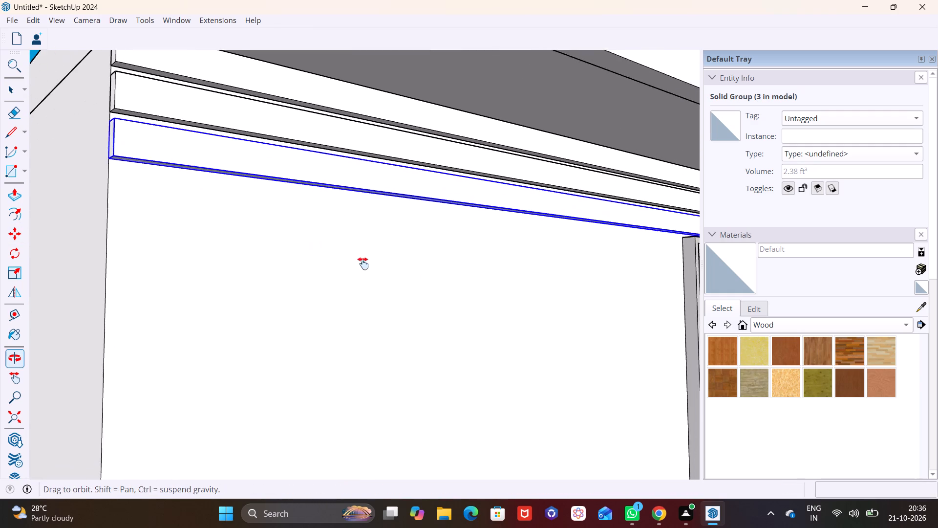
{"action": "middle_click_drag", "start_coordinate": [363, 264], "coordinate": [360, 262], "text": "shift"}
{"action": "middle_click_drag", "start_coordinate": [371, 293], "coordinate": [382, 314]}
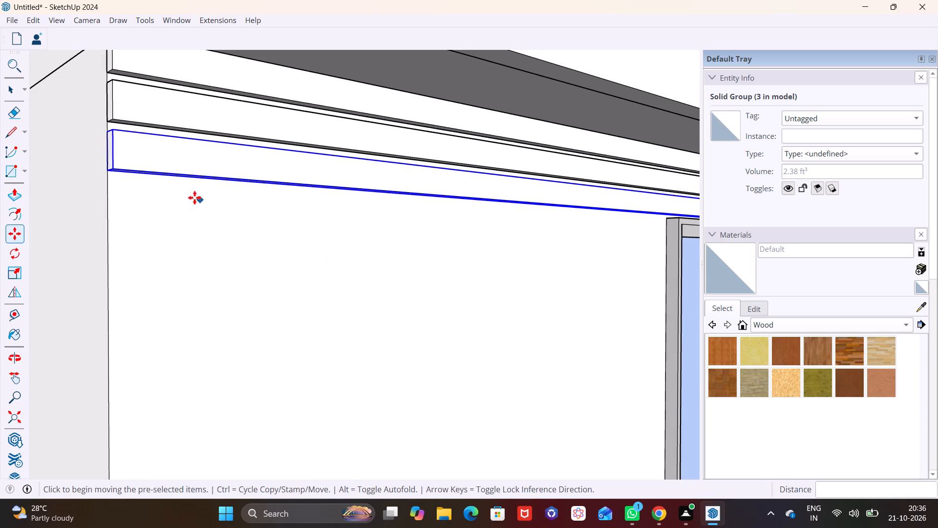
{"action": "left_click", "coordinate": [107, 130]}
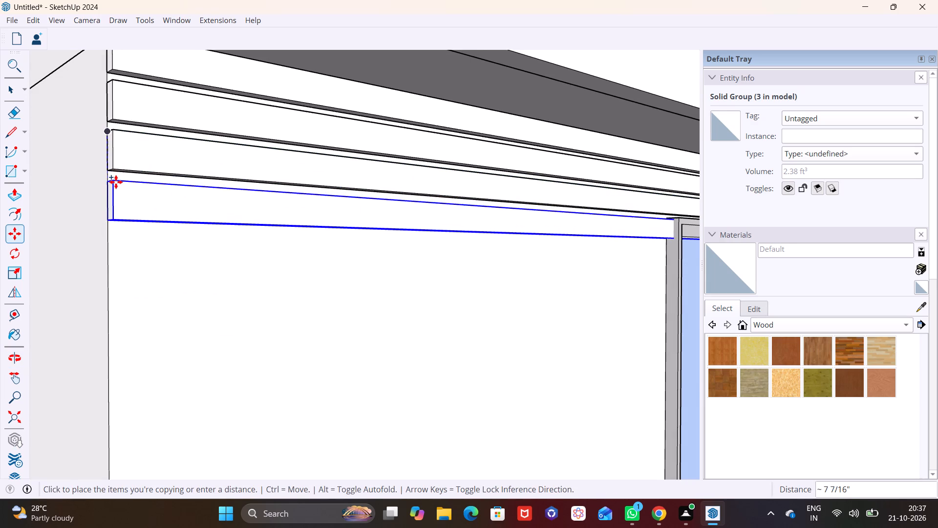
{"action": "left_click", "coordinate": [116, 180]}
Push the fourth strip's door-side end face back about 12' 3 9/16" past the far side of the glass door.
{"action": "scroll", "coordinate": [216, 212], "scroll_direction": "down", "scroll_amount": 5}
{"action": "middle_click_drag", "start_coordinate": [576, 247], "coordinate": [510, 246], "text": "shift"}
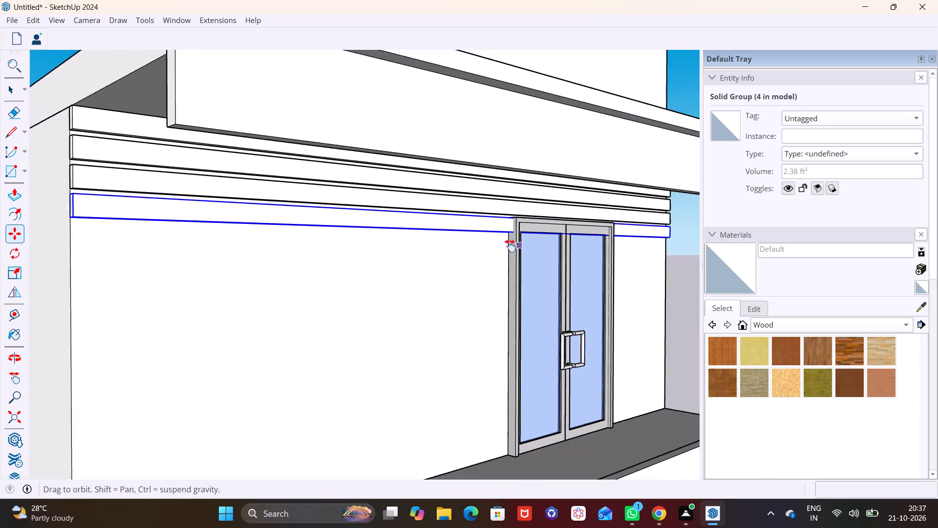
{"action": "middle_click_drag", "start_coordinate": [510, 246], "coordinate": [367, 234], "text": "shift"}
{"action": "scroll", "coordinate": [367, 234], "scroll_direction": "down", "scroll_amount": 1, "text": "shift"}
{"action": "middle_click_drag", "start_coordinate": [696, 246], "coordinate": [275, 270]}
{"action": "scroll", "coordinate": [373, 241], "scroll_direction": "up", "scroll_amount": 5}
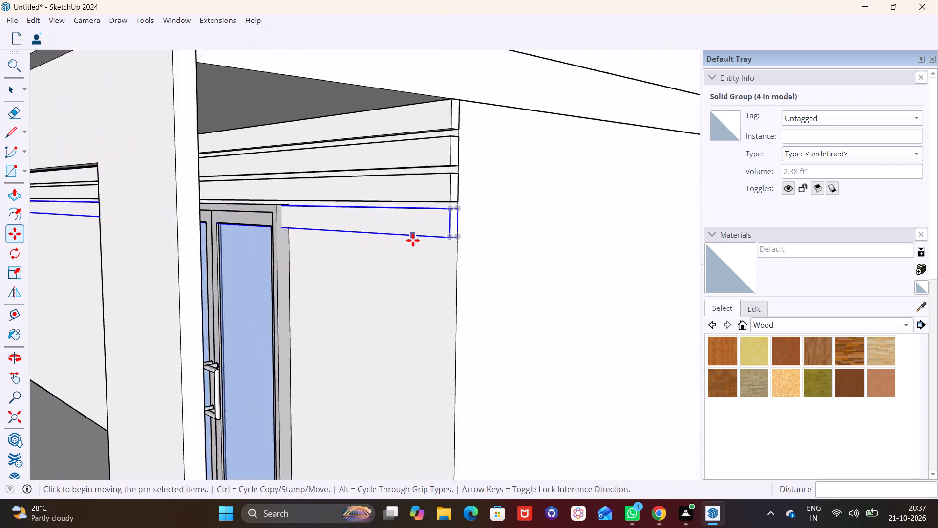
{"action": "scroll", "coordinate": [413, 240], "scroll_direction": "up", "scroll_amount": 5}
{"action": "key", "text": "space"}
{"action": "triple_click", "coordinate": [475, 221]}
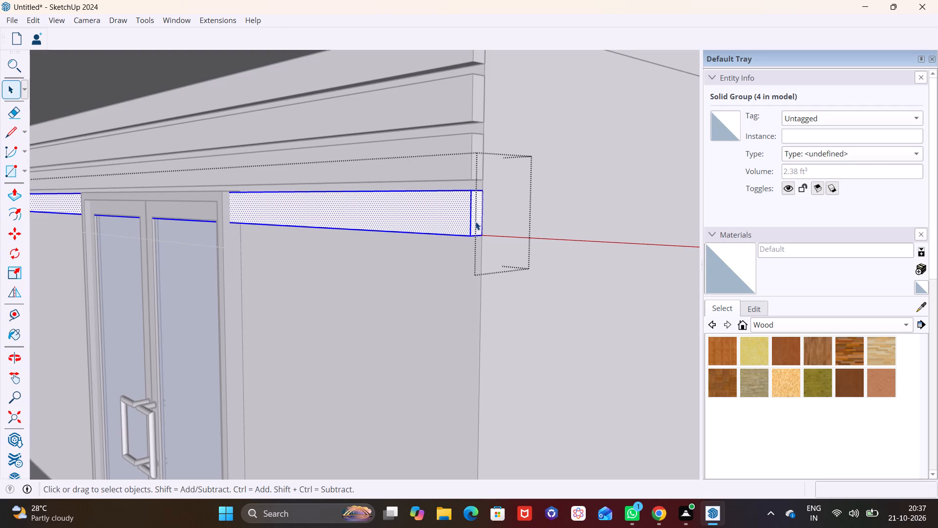
{"action": "left_click", "coordinate": [475, 221]}
{"action": "left_click", "coordinate": [476, 216]}
{"action": "left_click", "coordinate": [16, 192]}
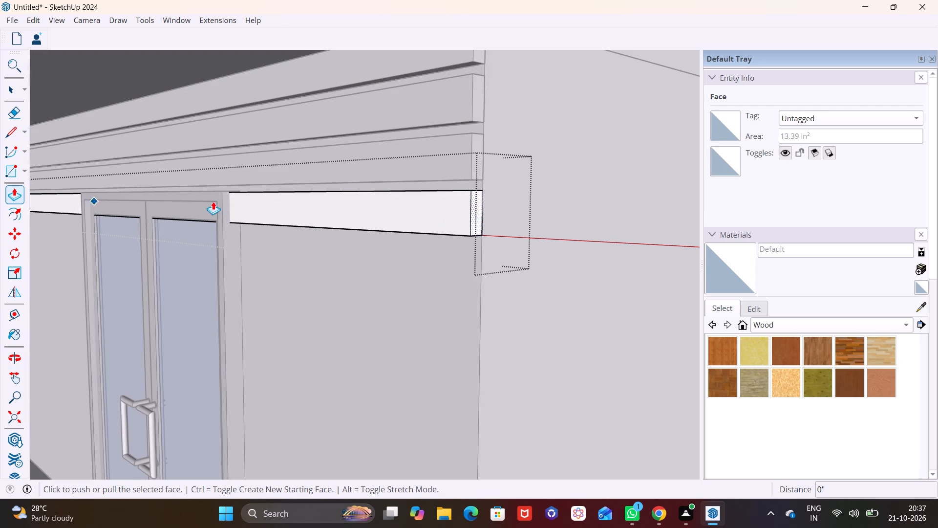
{"action": "left_click", "coordinate": [477, 214]}
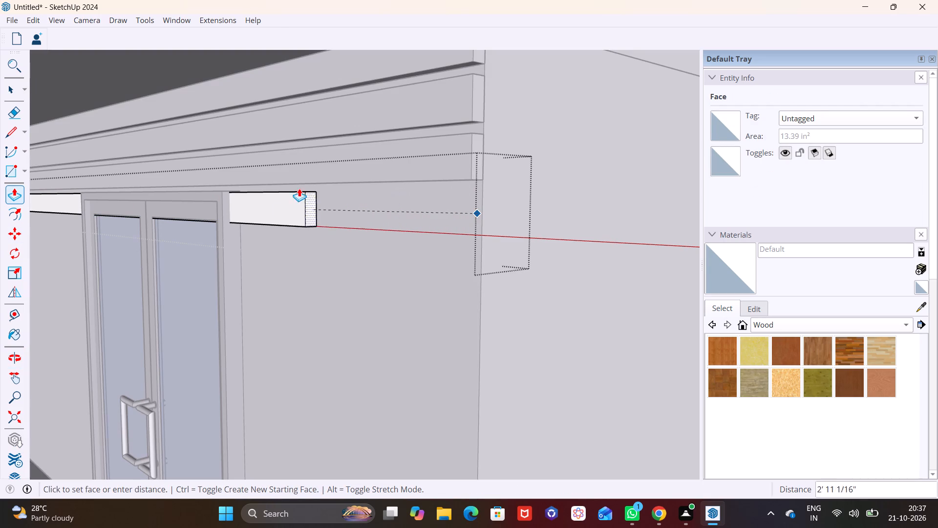
{"action": "left_click", "coordinate": [75, 195]}
Pull the shortened fourth strip's end face out about 1' until it meets the glass door's frame.
{"action": "middle_click_drag", "start_coordinate": [179, 227], "coordinate": [235, 232]}
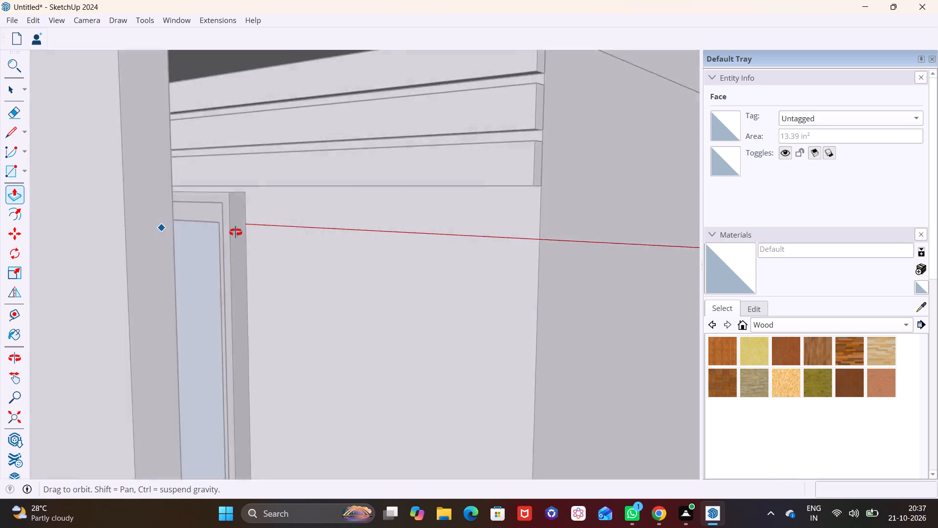
{"action": "middle_click_drag", "start_coordinate": [235, 232], "coordinate": [382, 232]}
{"action": "scroll", "coordinate": [130, 243], "scroll_direction": "down", "scroll_amount": 3}
{"action": "middle_click_drag", "start_coordinate": [132, 245], "coordinate": [528, 229]}
{"action": "middle_click_drag", "start_coordinate": [325, 238], "coordinate": [402, 250]}
{"action": "scroll", "coordinate": [402, 250], "scroll_direction": "down", "scroll_amount": 1}
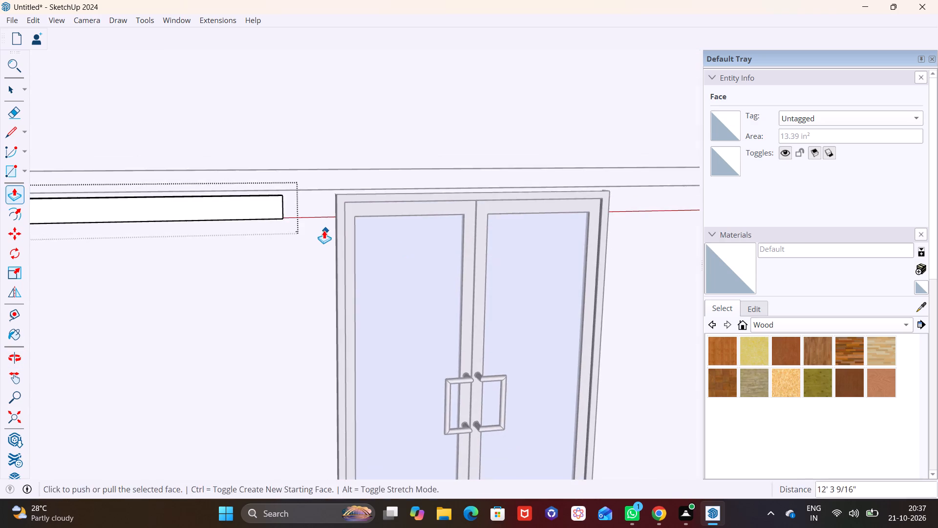
{"action": "middle_click_drag", "start_coordinate": [324, 230], "coordinate": [176, 197]}
{"action": "scroll", "coordinate": [307, 206], "scroll_direction": "up", "scroll_amount": 8}
{"action": "middle_click_drag", "start_coordinate": [308, 212], "coordinate": [284, 217]}
{"action": "left_click", "coordinate": [296, 211]}
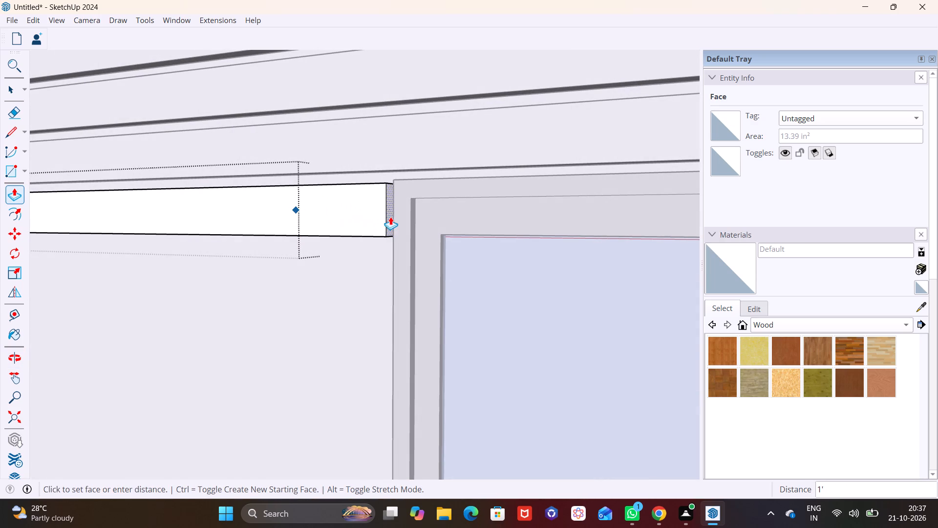
{"action": "left_click", "coordinate": [396, 217]}
{"action": "key", "text": "space"}
{"action": "left_click", "coordinate": [318, 276]}
Copy the shortened strip about 7 3/16" straight down the wall beside the door, leaving a small gap.
{"action": "scroll", "coordinate": [320, 275], "scroll_direction": "down", "scroll_amount": 4}
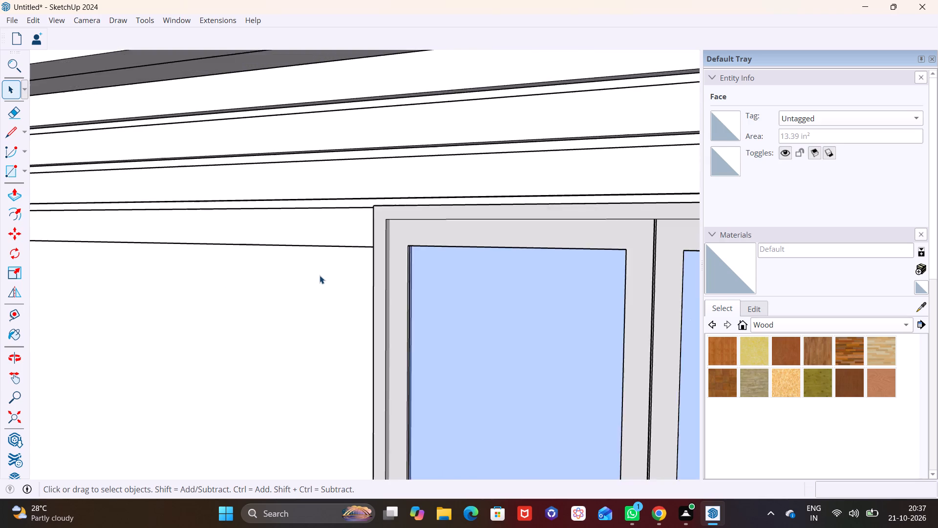
{"action": "scroll", "coordinate": [320, 275], "scroll_direction": "down", "scroll_amount": 7}
{"action": "middle_click_drag", "start_coordinate": [339, 296], "coordinate": [599, 203], "text": "shift"}
{"action": "middle_click_drag", "start_coordinate": [323, 286], "coordinate": [618, 296]}
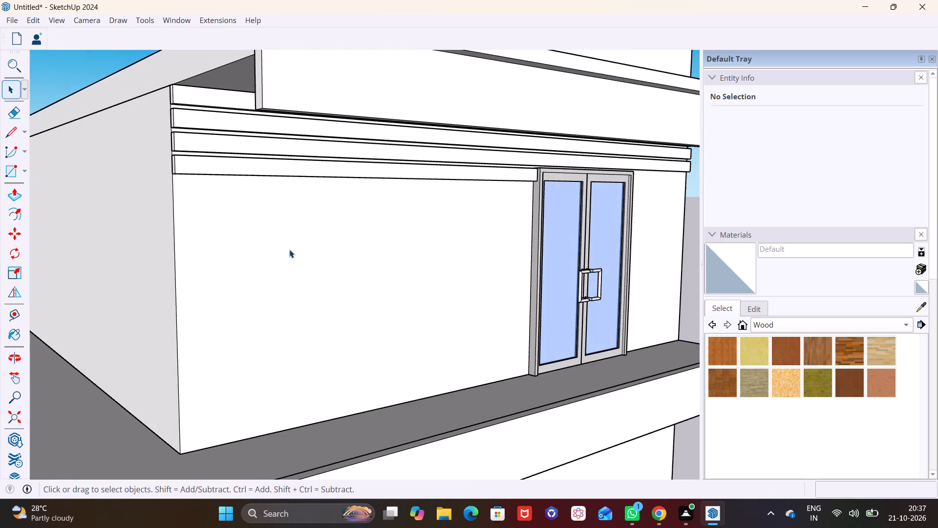
{"action": "scroll", "coordinate": [289, 249], "scroll_direction": "up", "scroll_amount": 2}
{"action": "middle_click_drag", "start_coordinate": [289, 241], "coordinate": [315, 272], "text": "shift"}
{"action": "left_click", "coordinate": [233, 182]}
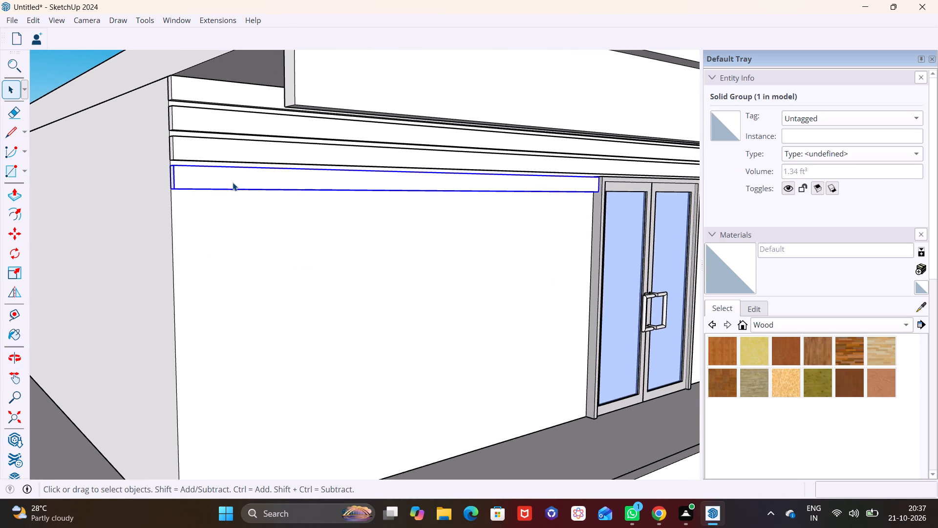
{"action": "key", "text": "m"}
{"action": "middle_click_drag", "start_coordinate": [186, 177], "coordinate": [248, 195]}
{"action": "scroll", "coordinate": [206, 200], "scroll_direction": "up", "scroll_amount": 5}
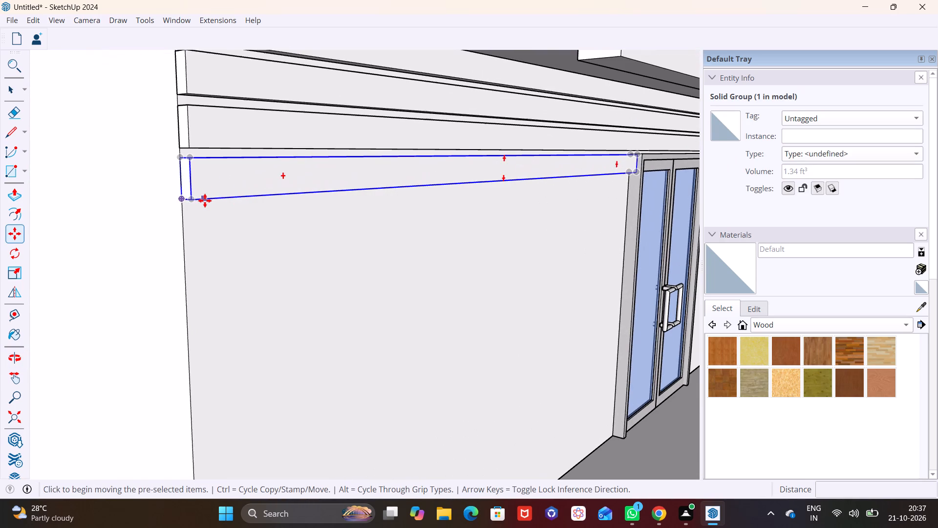
{"action": "left_click", "coordinate": [181, 157]}
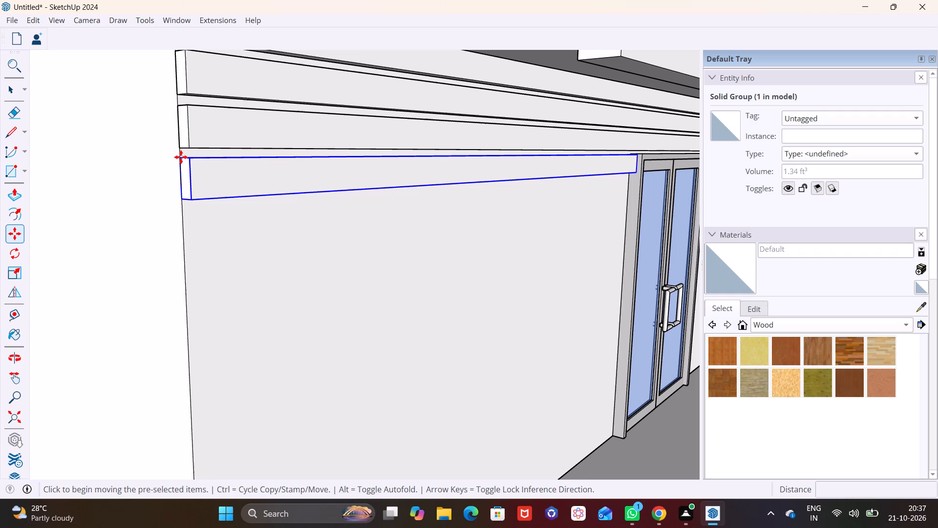
{"action": "left_click", "coordinate": [185, 209]}
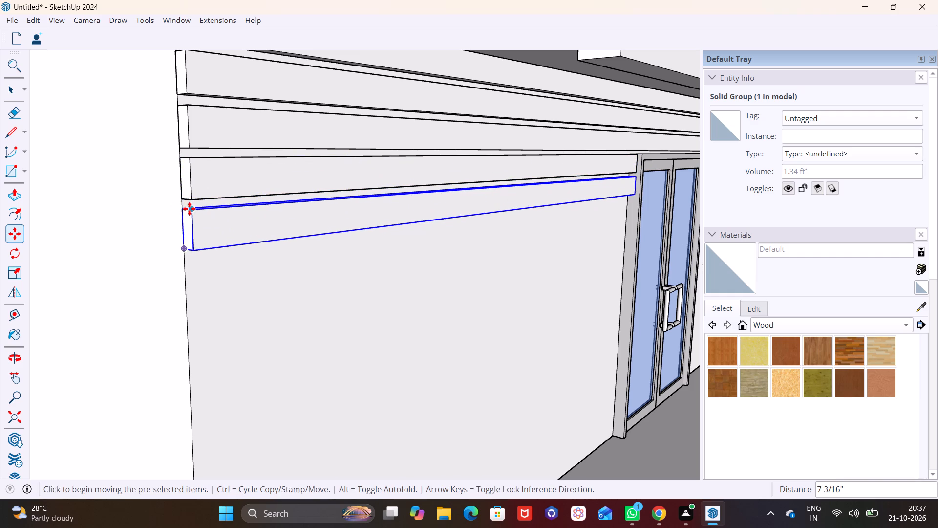
Copy the lowest wall strip straight down the wall beside the door twice, spacing the copies about 6 13/16" and 7".
{"action": "left_click", "coordinate": [183, 209]}
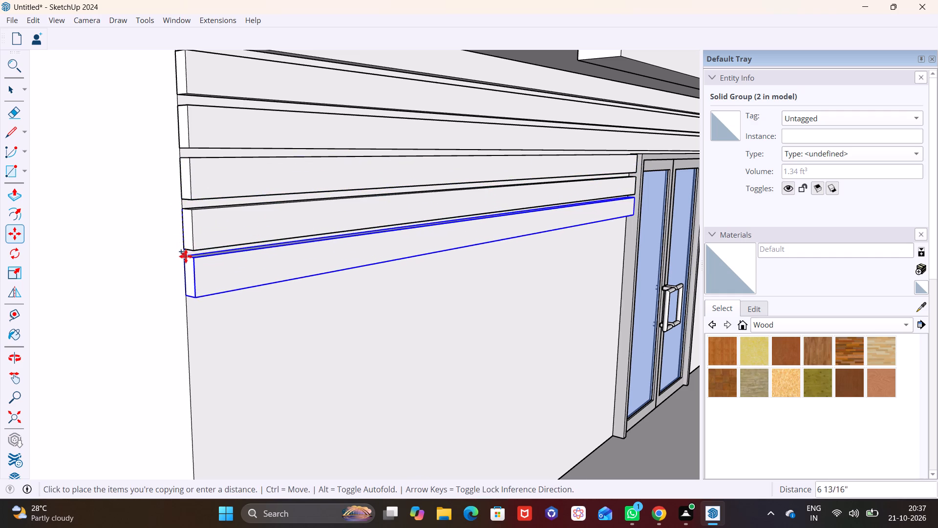
{"action": "left_click", "coordinate": [186, 257]}
{"action": "left_click", "coordinate": [186, 258]}
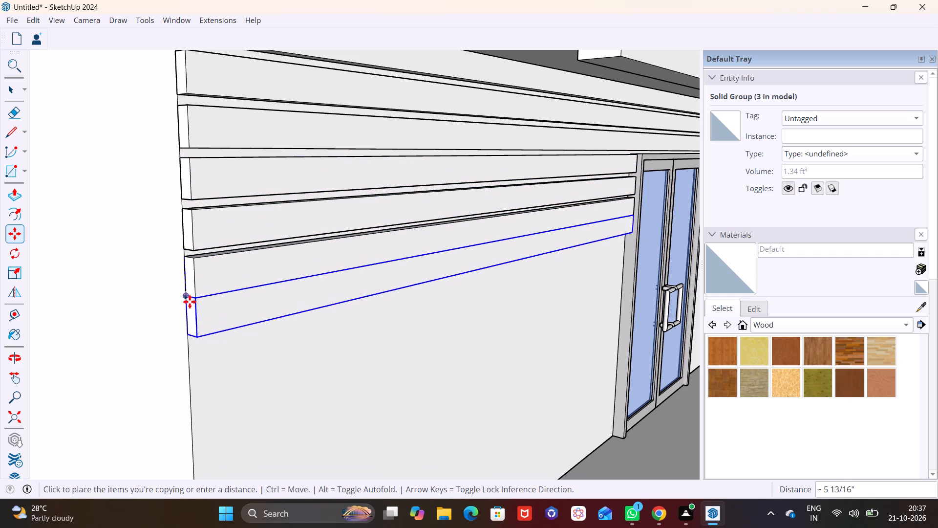
{"action": "scroll", "coordinate": [191, 302], "scroll_direction": "up", "scroll_amount": 5}
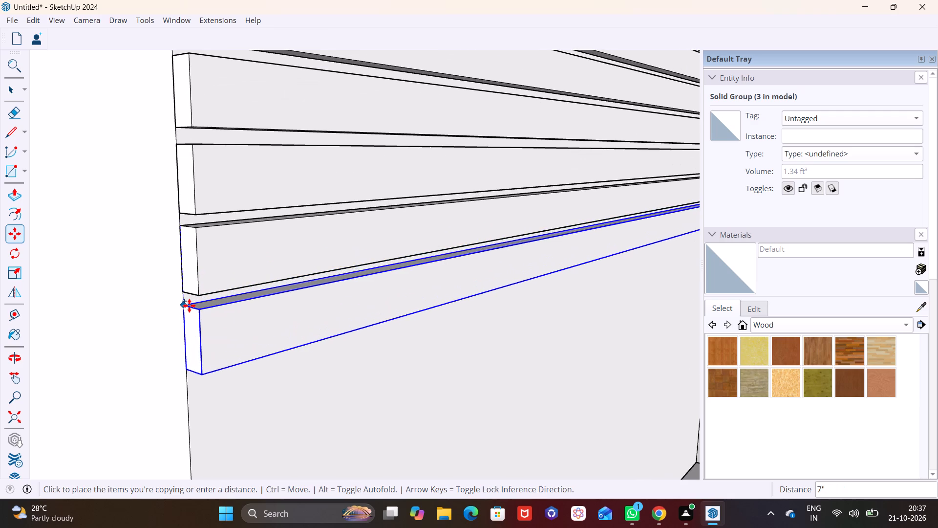
{"action": "left_click", "coordinate": [188, 303]}
Add two more strip copies straight down the wall, the first about 6 3/4" below the last, leaving small gaps.
{"action": "scroll", "coordinate": [202, 298], "scroll_direction": "down", "scroll_amount": 6}
{"action": "middle_click_drag", "start_coordinate": [230, 316], "coordinate": [247, 196], "text": "shift"}
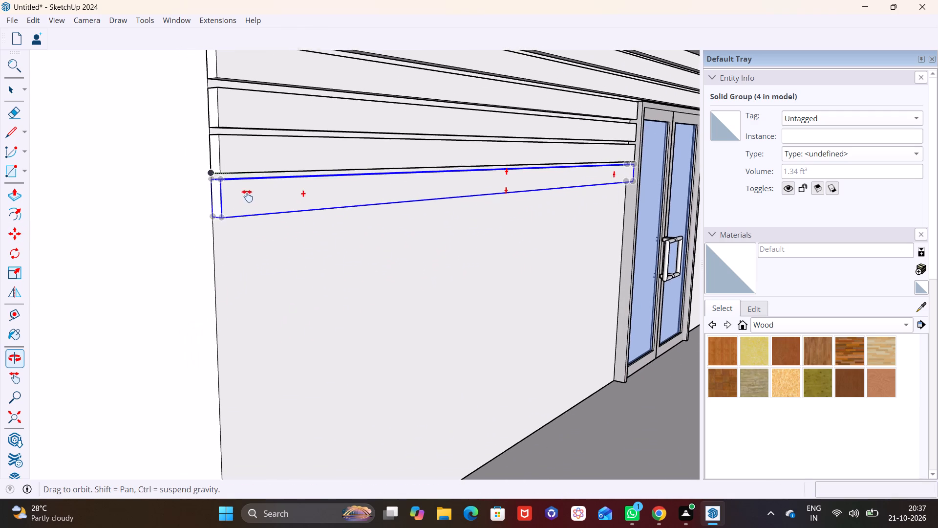
{"action": "middle_click_drag", "start_coordinate": [247, 196], "coordinate": [246, 193], "text": "shift"}
{"action": "left_click", "coordinate": [210, 174]}
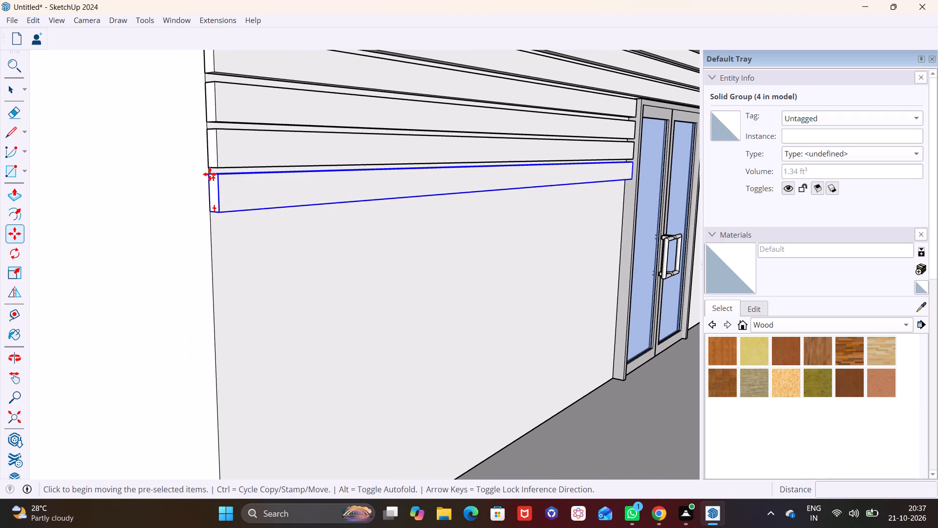
{"action": "left_click", "coordinate": [205, 216]}
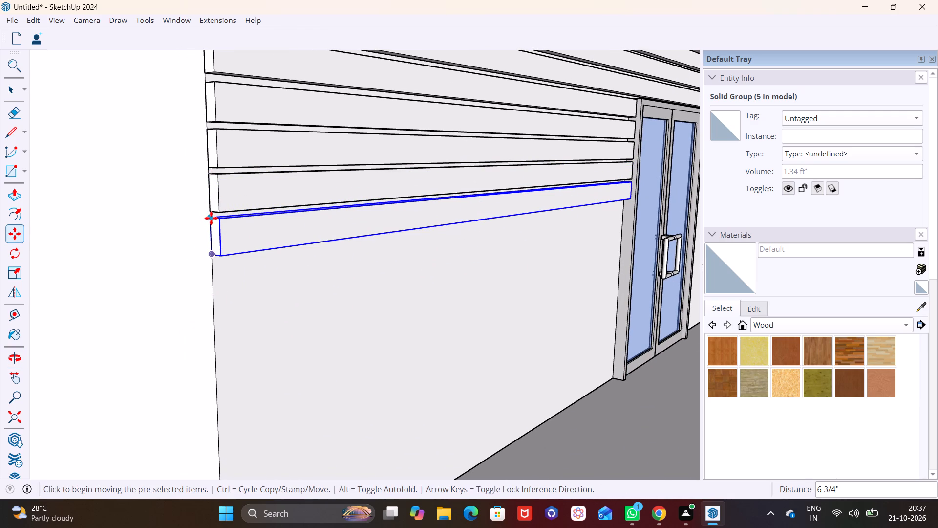
{"action": "left_click", "coordinate": [211, 218]}
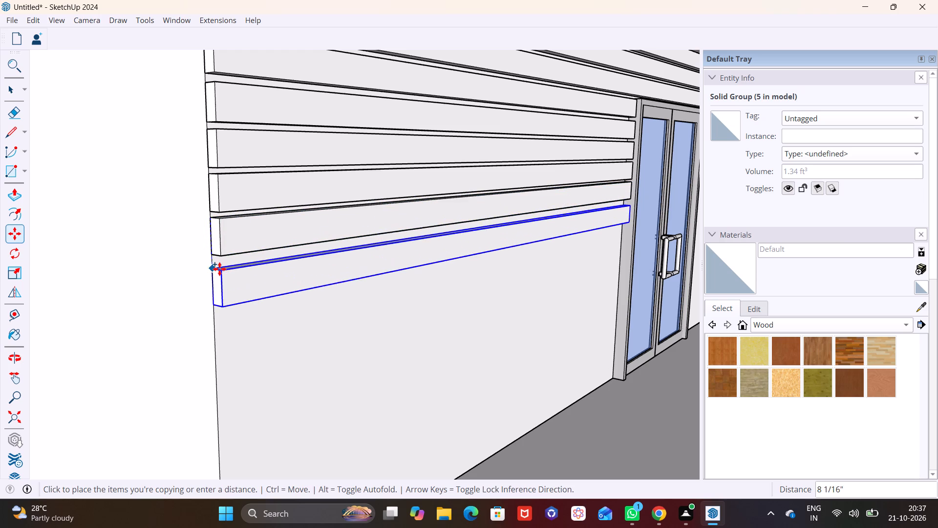
{"action": "left_click", "coordinate": [217, 263]}
Continue the strips down the wall with three more copies, spaced about 6 3/8", 6 7/16" and 6 9/16".
{"action": "scroll", "coordinate": [221, 254], "scroll_direction": "down", "scroll_amount": 3}
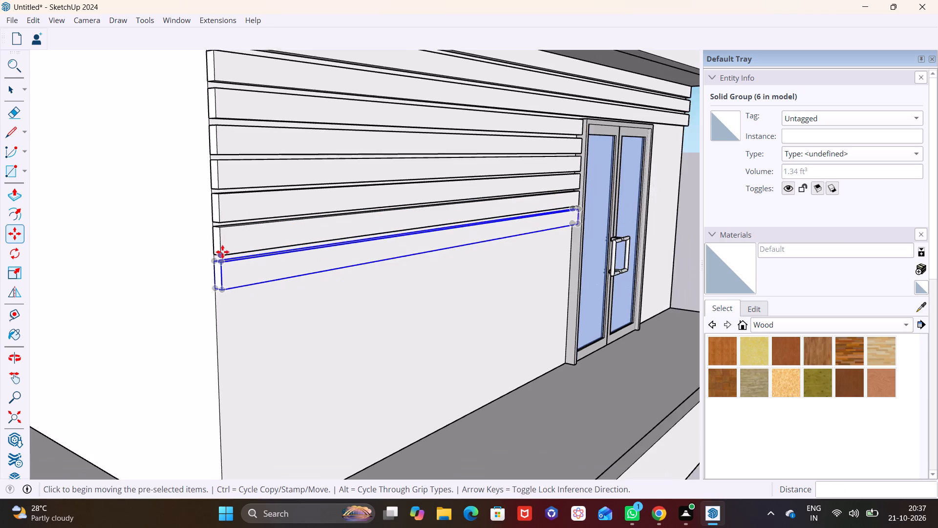
{"action": "scroll", "coordinate": [222, 252], "scroll_direction": "down", "scroll_amount": 3}
{"action": "middle_click_drag", "start_coordinate": [251, 258], "coordinate": [217, 156], "text": "shift"}
{"action": "scroll", "coordinate": [179, 163], "scroll_direction": "up", "scroll_amount": 7}
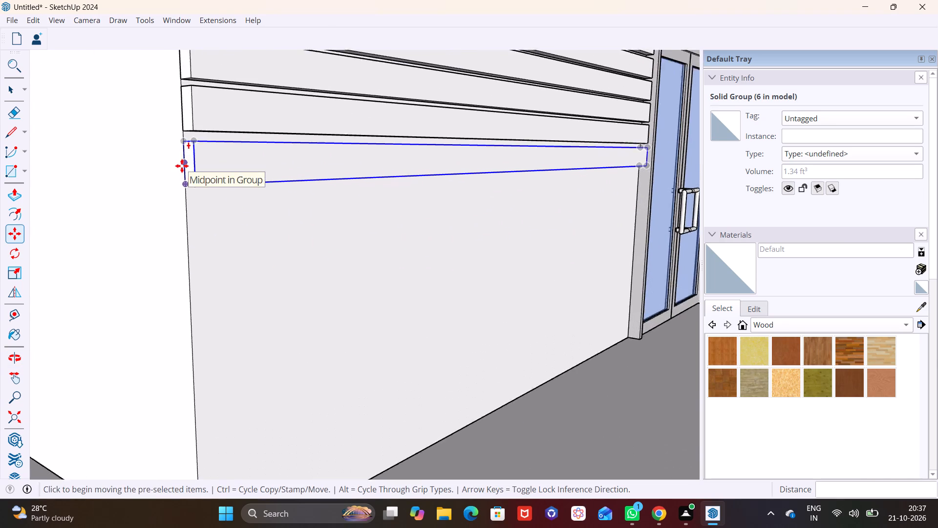
{"action": "scroll", "coordinate": [182, 166], "scroll_direction": "up", "scroll_amount": 1}
{"action": "left_click", "coordinate": [184, 139]}
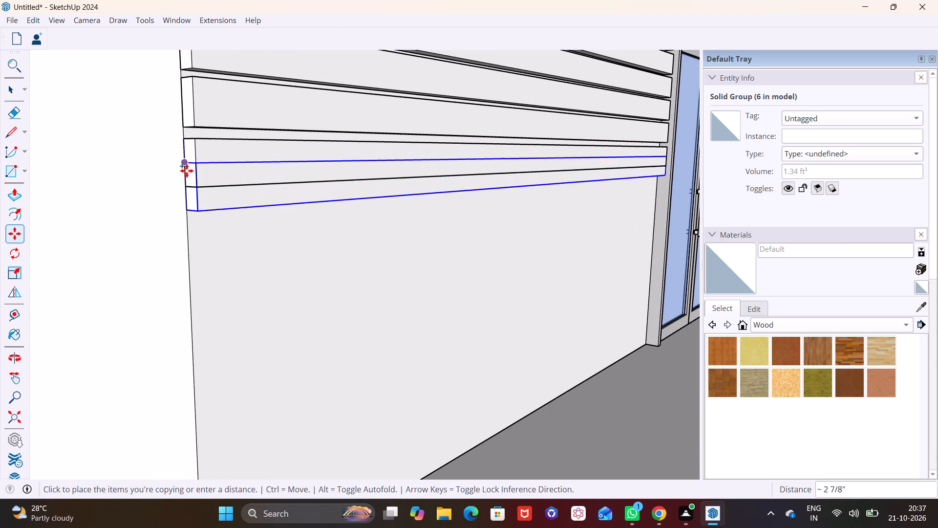
{"action": "left_click", "coordinate": [188, 196]}
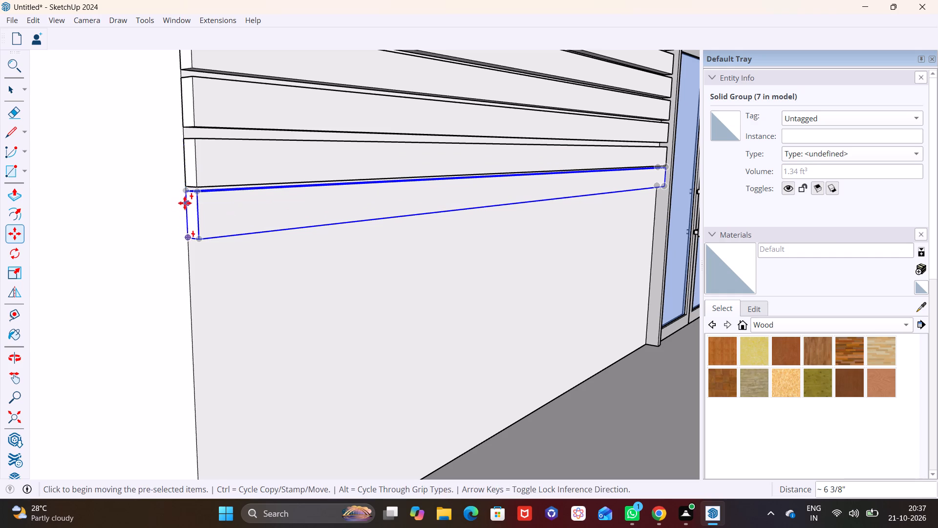
{"action": "left_click", "coordinate": [187, 192]}
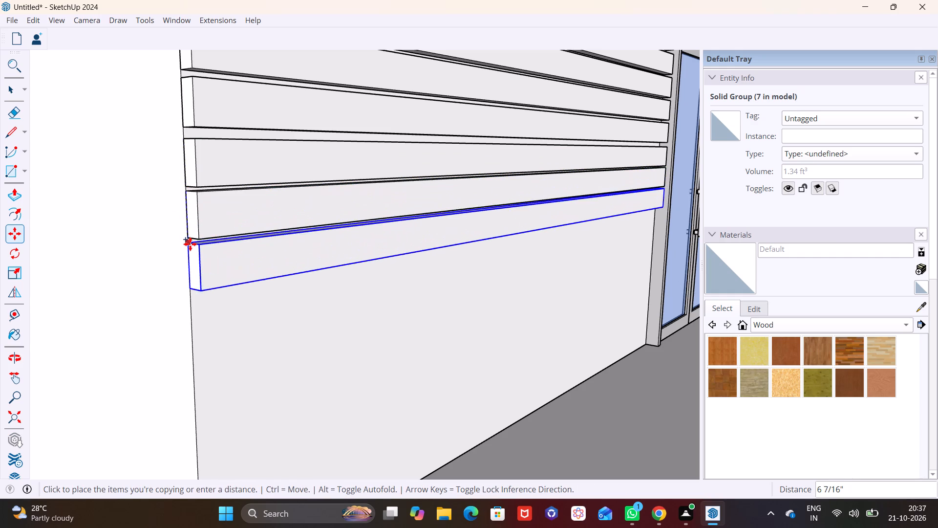
{"action": "left_click", "coordinate": [190, 244]}
{"action": "left_click", "coordinate": [190, 239]}
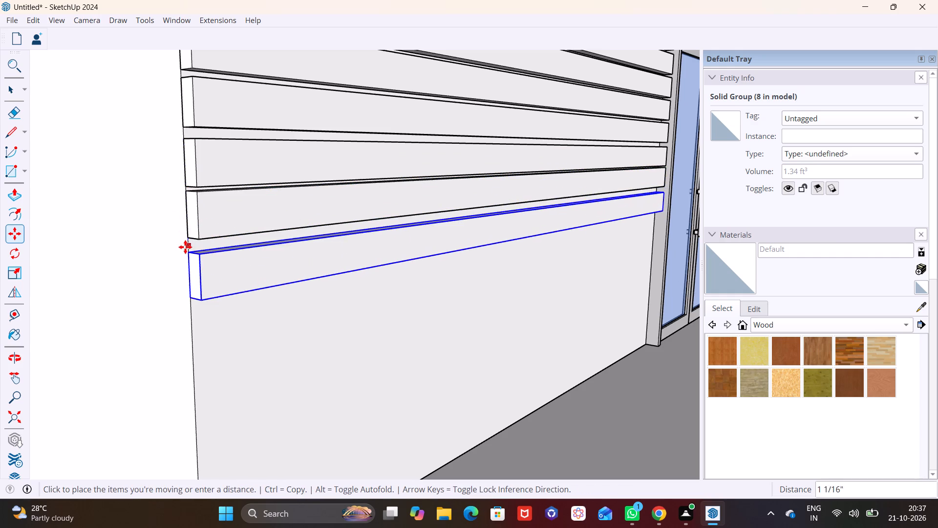
{"action": "left_click", "coordinate": [188, 293]}
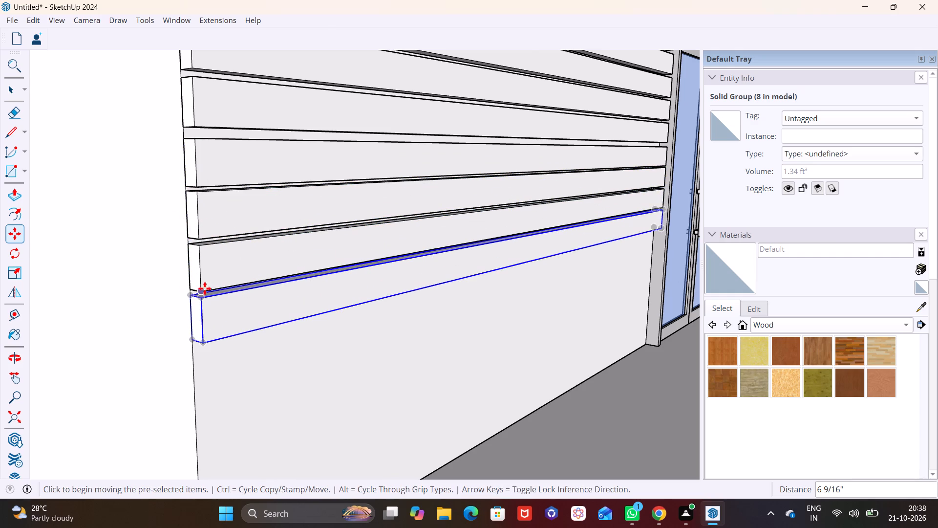
Copy the lowest strip straight down the wall four more times, spacing the copies roughly 6 5/8" apart with narrow gaps.
{"action": "scroll", "coordinate": [216, 288], "scroll_direction": "down", "scroll_amount": 2}
{"action": "middle_click_drag", "start_coordinate": [219, 286], "coordinate": [213, 167], "text": "shift"}
{"action": "left_click", "coordinate": [189, 176]}
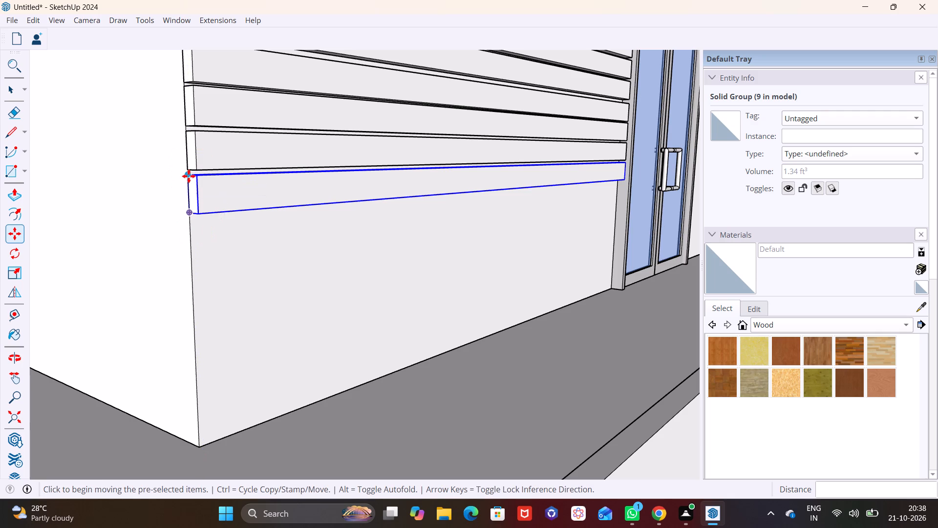
{"action": "left_click", "coordinate": [188, 219]}
{"action": "left_click", "coordinate": [188, 220]}
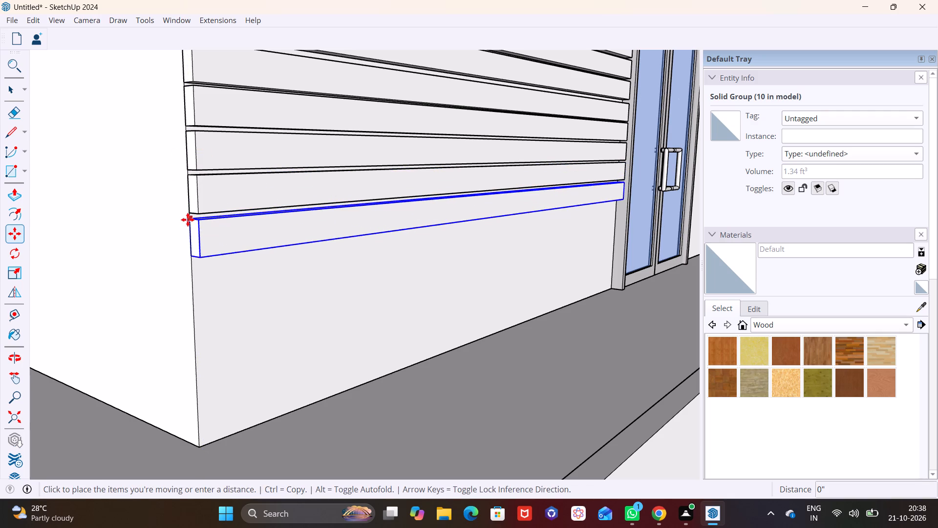
{"action": "left_click", "coordinate": [189, 262]}
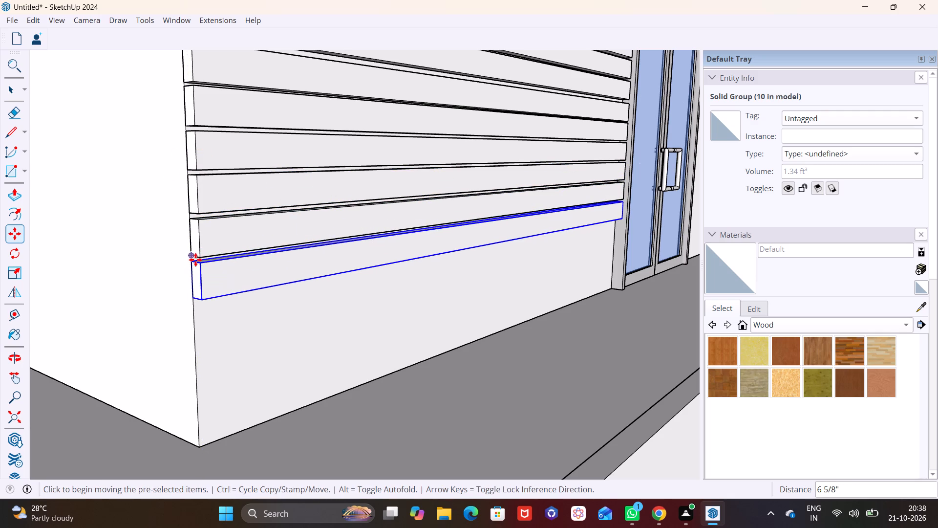
{"action": "left_click", "coordinate": [193, 260]}
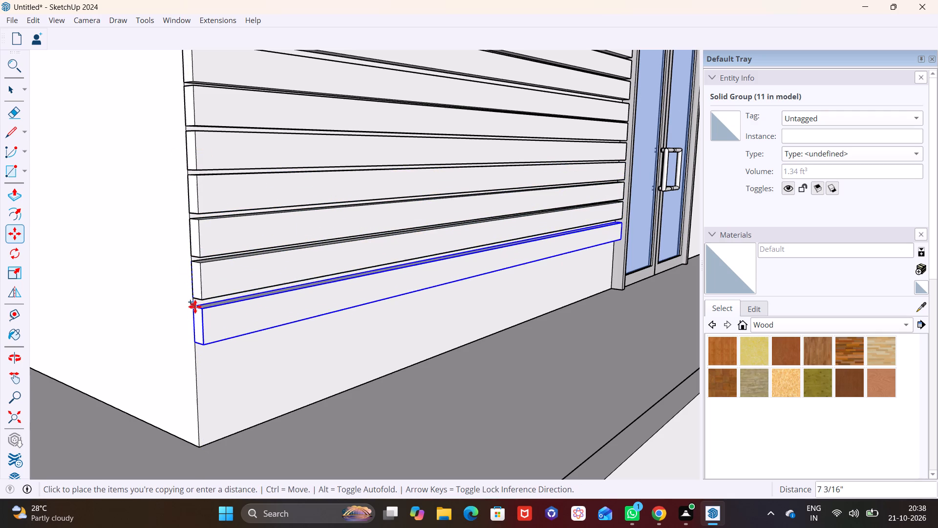
{"action": "left_click", "coordinate": [195, 303]}
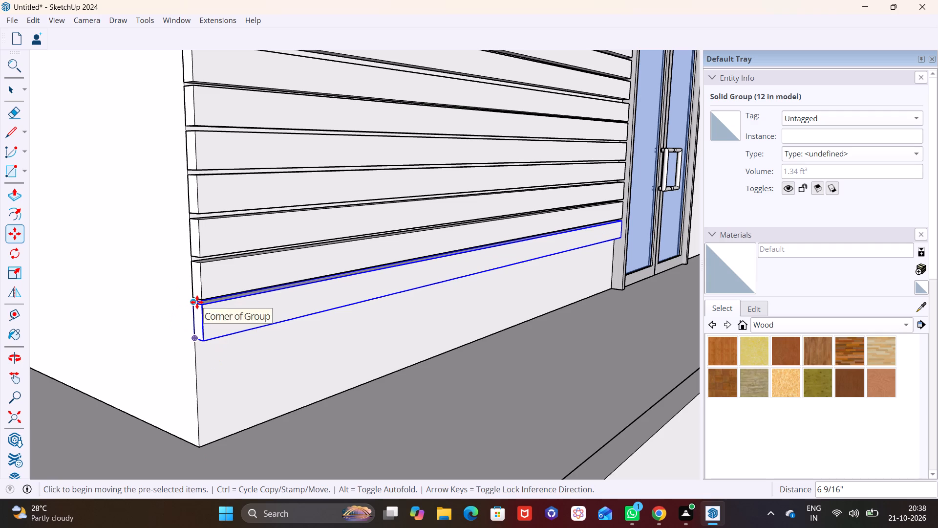
{"action": "left_click", "coordinate": [197, 302]}
{"action": "left_click", "coordinate": [197, 346]}
Copy the lowest strip about 6 13/16" straight down along the wall's corner edge, just above the floor.
{"action": "scroll", "coordinate": [213, 349], "scroll_direction": "down", "scroll_amount": 2}
{"action": "middle_click_drag", "start_coordinate": [218, 348], "coordinate": [241, 258], "text": "shift"}
{"action": "scroll", "coordinate": [241, 258], "scroll_direction": "up", "scroll_amount": 9}
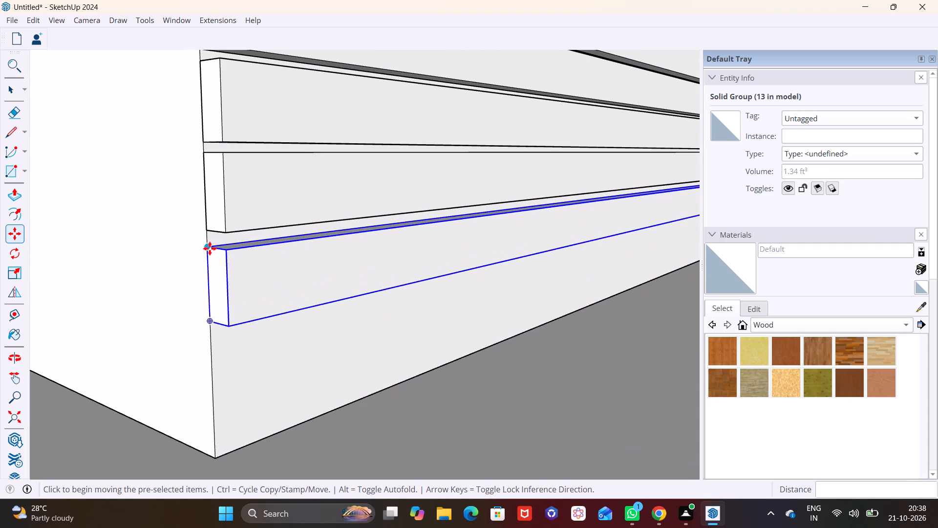
{"action": "left_click", "coordinate": [210, 247]}
{"action": "left_click", "coordinate": [208, 243]}
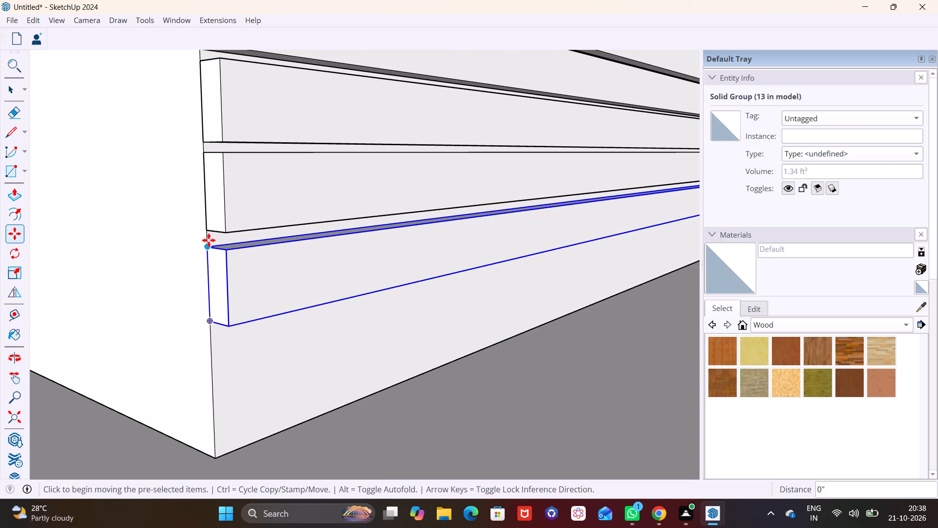
{"action": "key", "text": "m"}
{"action": "left_click", "coordinate": [208, 246]}
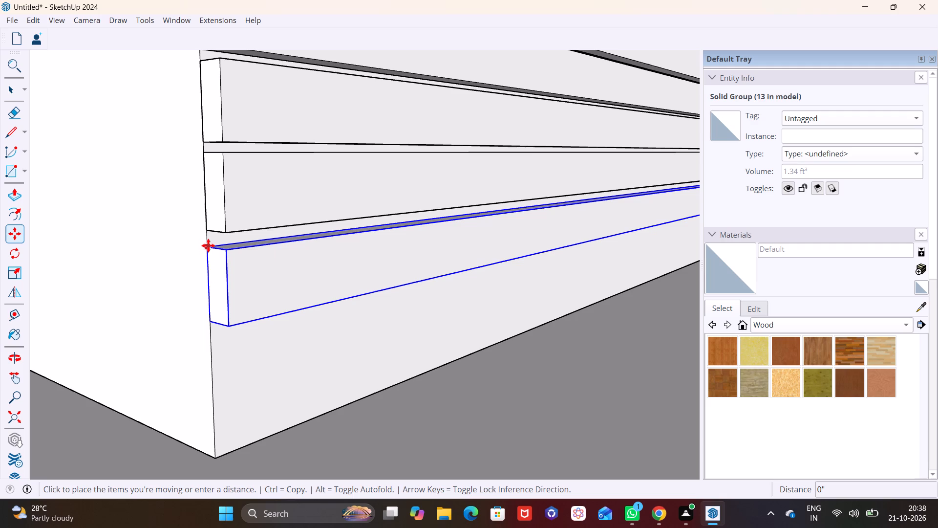
{"action": "left_click", "coordinate": [206, 245]}
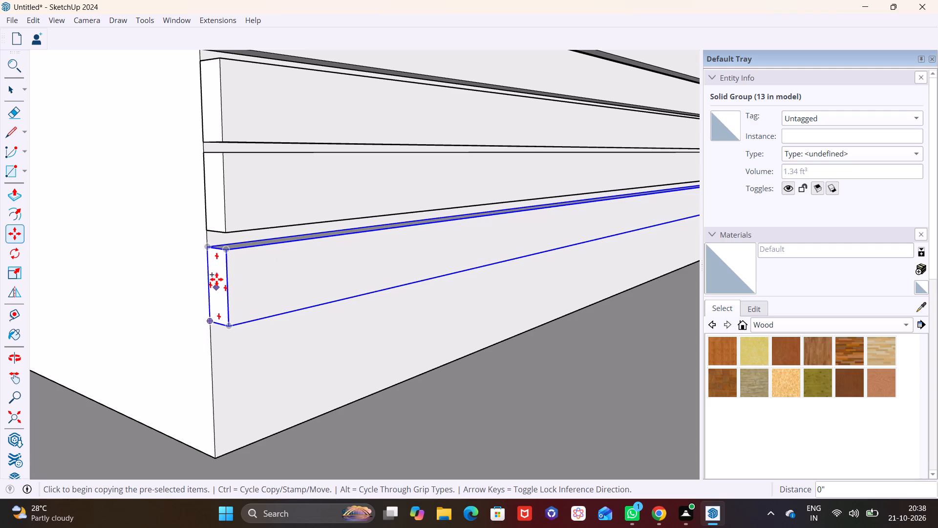
{"action": "left_click", "coordinate": [207, 244]}
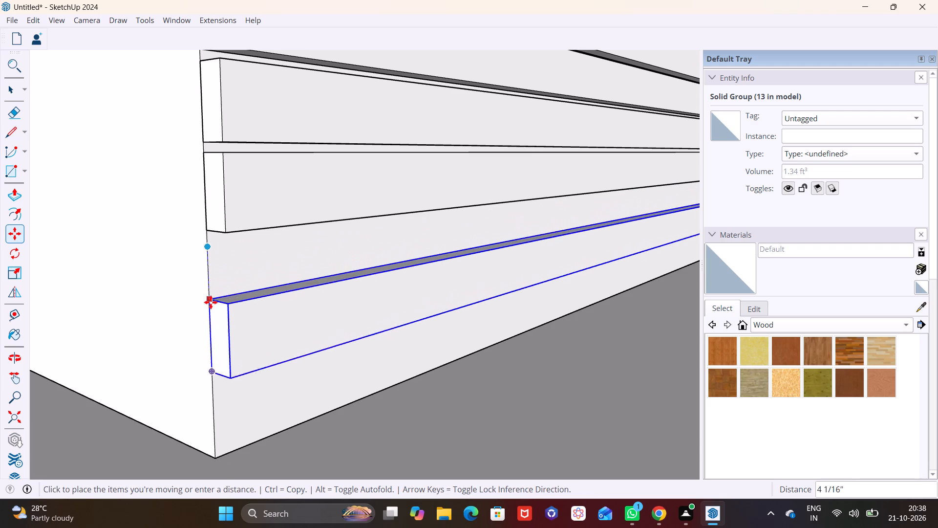
{"action": "left_click", "coordinate": [208, 333]}
Copy the lowest strip straight down once more so the last strip fills the remaining wall down to the floor.
{"action": "scroll", "coordinate": [257, 340], "scroll_direction": "down", "scroll_amount": 2}
{"action": "middle_click_drag", "start_coordinate": [261, 338], "coordinate": [251, 272]}
{"action": "middle_click_drag", "start_coordinate": [285, 342], "coordinate": [305, 183], "text": "shift"}
{"action": "scroll", "coordinate": [274, 215], "scroll_direction": "down", "scroll_amount": 14}
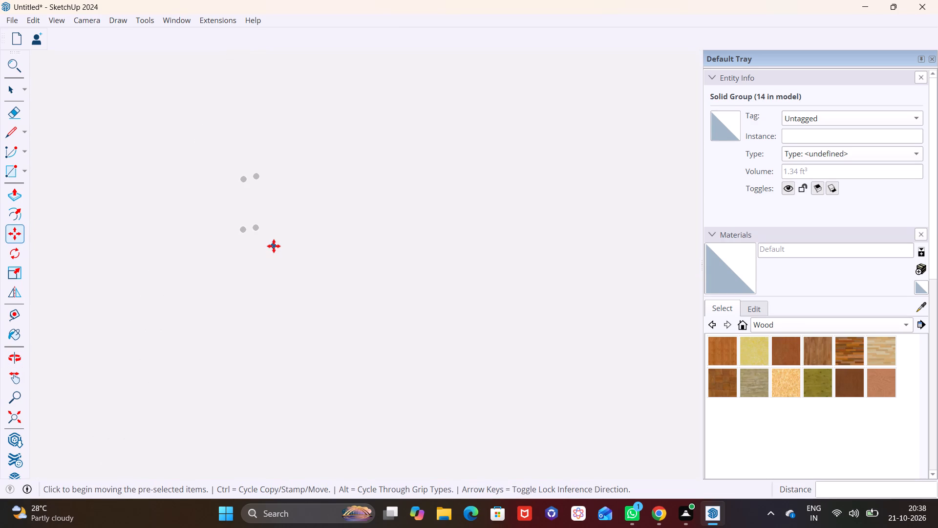
{"action": "scroll", "coordinate": [274, 246], "scroll_direction": "down", "scroll_amount": 20}
{"action": "scroll", "coordinate": [274, 246], "scroll_direction": "down", "scroll_amount": 19}
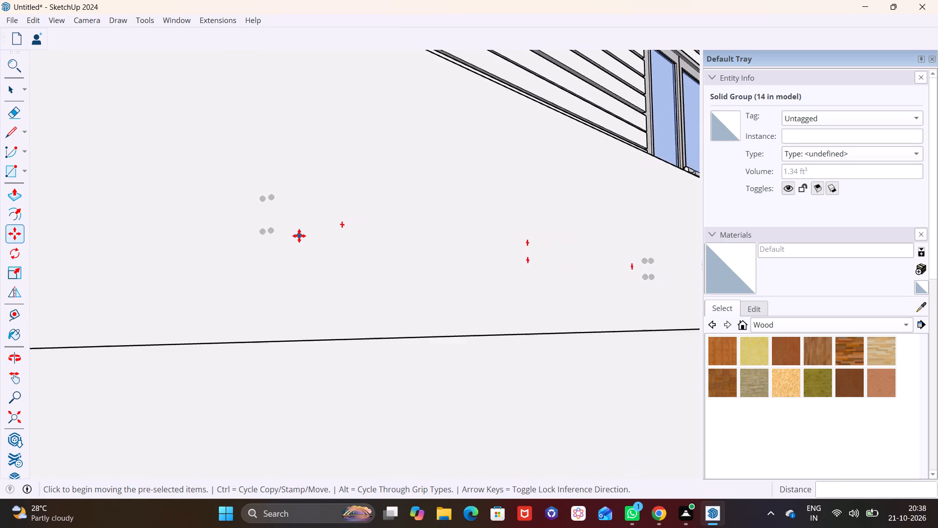
{"action": "scroll", "coordinate": [299, 236], "scroll_direction": "down", "scroll_amount": 11}
{"action": "middle_click_drag", "start_coordinate": [319, 160], "coordinate": [289, 264]}
{"action": "middle_click_drag", "start_coordinate": [296, 212], "coordinate": [250, 237], "text": "shift"}
{"action": "scroll", "coordinate": [231, 234], "scroll_direction": "up", "scroll_amount": 11}
{"action": "middle_click_drag", "start_coordinate": [240, 263], "coordinate": [235, 191], "text": "shift"}
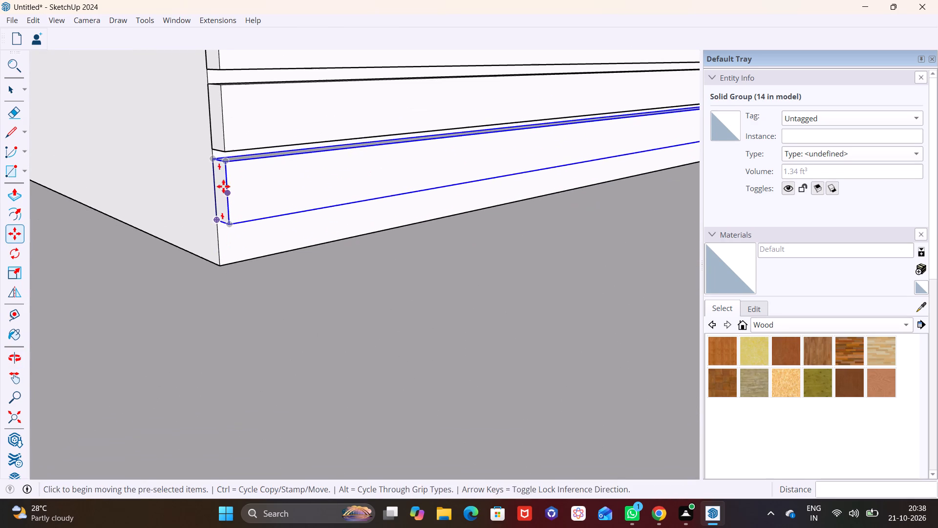
{"action": "left_click", "coordinate": [226, 160]}
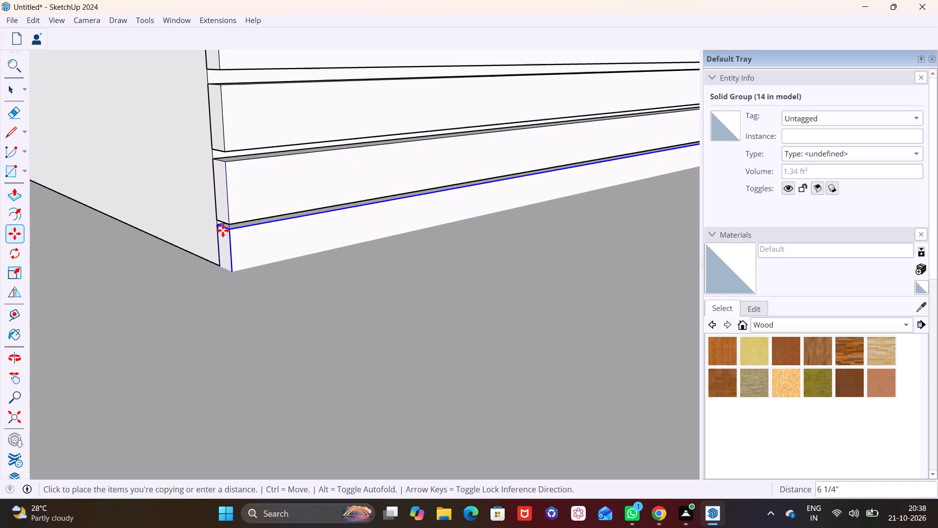
{"action": "left_click", "coordinate": [223, 239]}
{"action": "key", "text": "space"}
{"action": "left_click", "coordinate": [285, 267]}
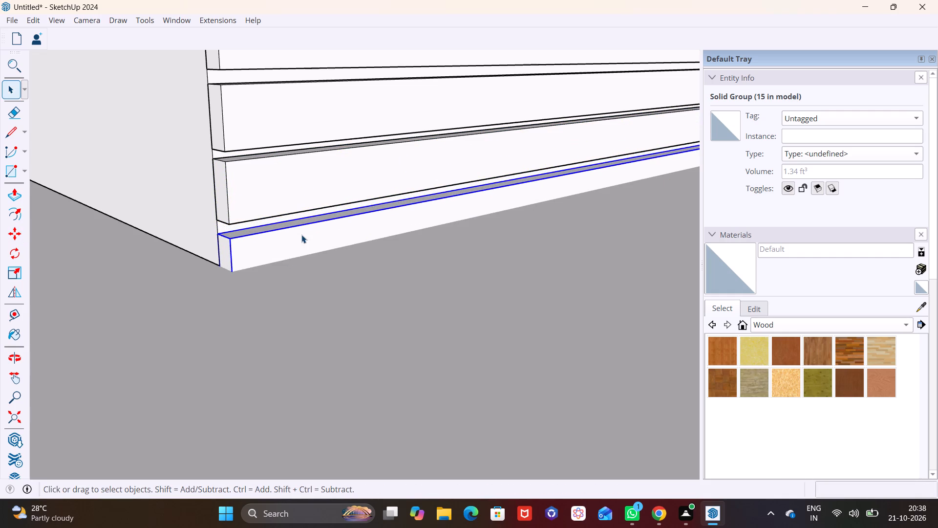
Examine the bare wall between the glass door's other side and the far wall corner, below the full-length strips.
{"action": "scroll", "coordinate": [301, 235], "scroll_direction": "down", "scroll_amount": 12}
{"action": "middle_click_drag", "start_coordinate": [498, 191], "coordinate": [323, 246], "text": "shift"}
{"action": "middle_click_drag", "start_coordinate": [405, 230], "coordinate": [306, 224]}
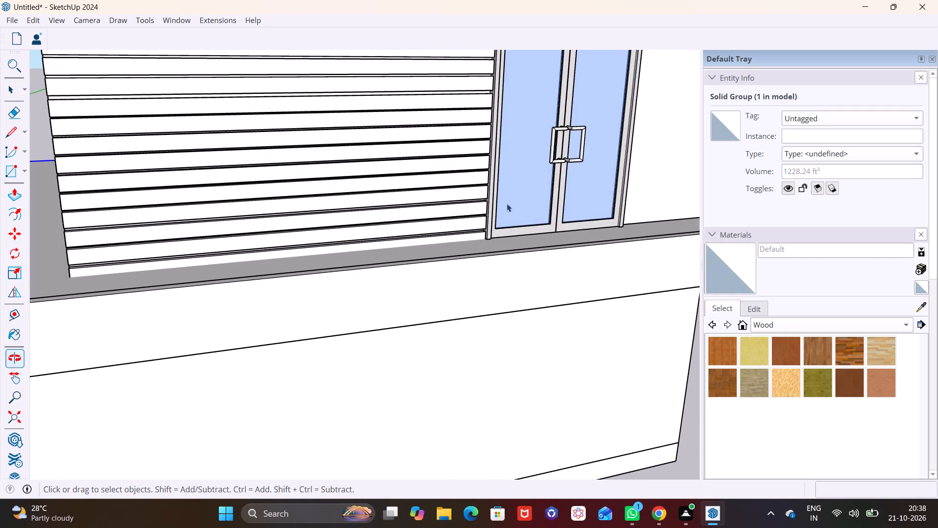
{"action": "middle_click_drag", "start_coordinate": [789, 174], "coordinate": [474, 284], "text": "shift"}
{"action": "middle_click_drag", "start_coordinate": [582, 162], "coordinate": [385, 282], "text": "shift"}
{"action": "middle_click_drag", "start_coordinate": [469, 204], "coordinate": [399, 128]}
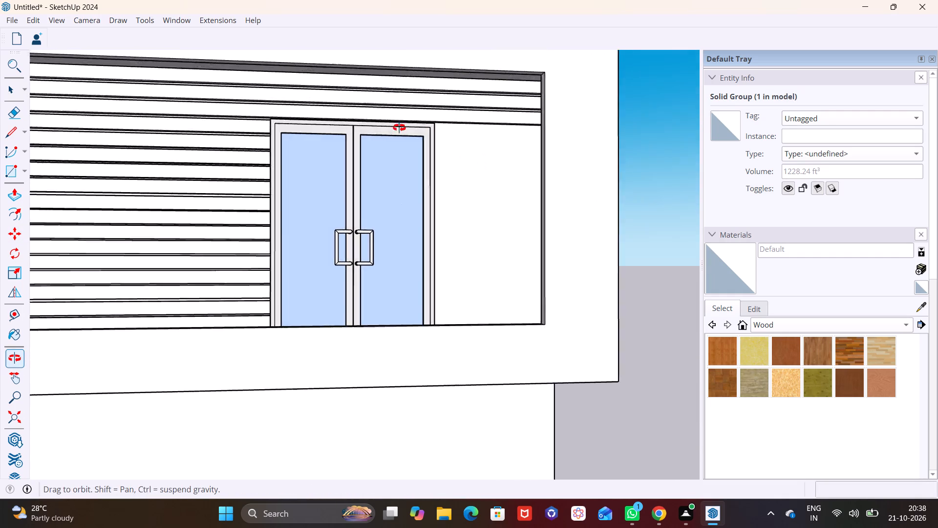
{"action": "middle_click_drag", "start_coordinate": [399, 128], "coordinate": [240, 155]}
{"action": "scroll", "coordinate": [488, 157], "scroll_direction": "up", "scroll_amount": 6}
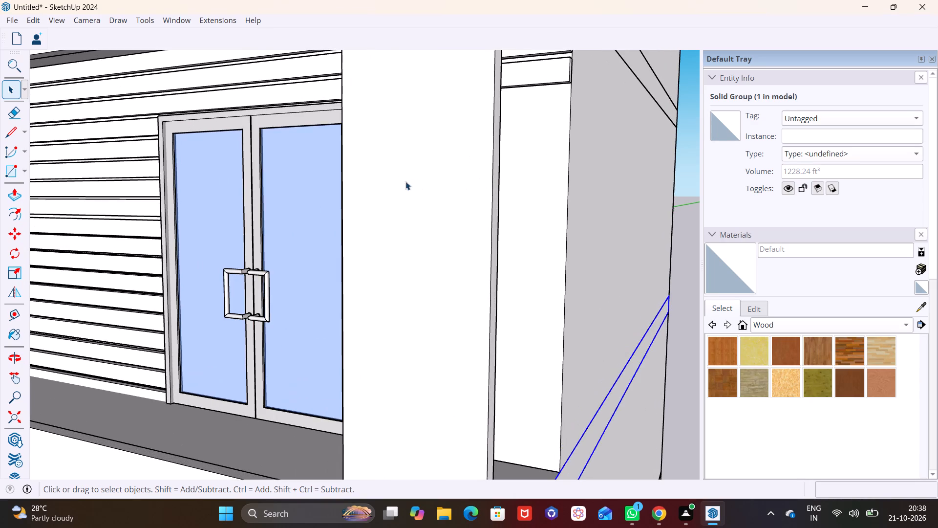
{"action": "middle_click_drag", "start_coordinate": [405, 181], "coordinate": [534, 190]}
{"action": "scroll", "coordinate": [431, 160], "scroll_direction": "up", "scroll_amount": 3}
{"action": "middle_click_drag", "start_coordinate": [429, 170], "coordinate": [405, 224], "text": "shift"}
{"action": "middle_click_drag", "start_coordinate": [490, 224], "coordinate": [571, 215]}
{"action": "scroll", "coordinate": [571, 215], "scroll_direction": "down", "scroll_amount": 1}
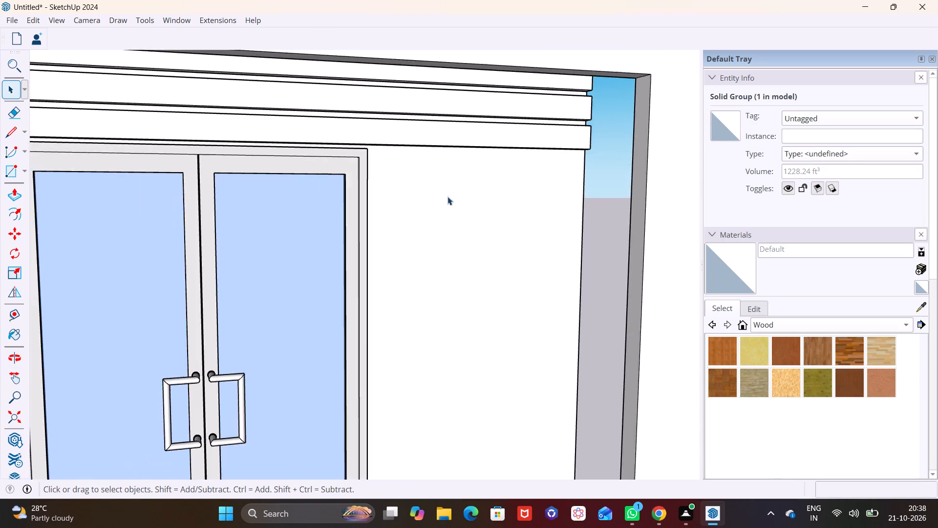
{"action": "scroll", "coordinate": [441, 195], "scroll_direction": "up", "scroll_amount": 3}
{"action": "middle_click_drag", "start_coordinate": [446, 208], "coordinate": [273, 183]}
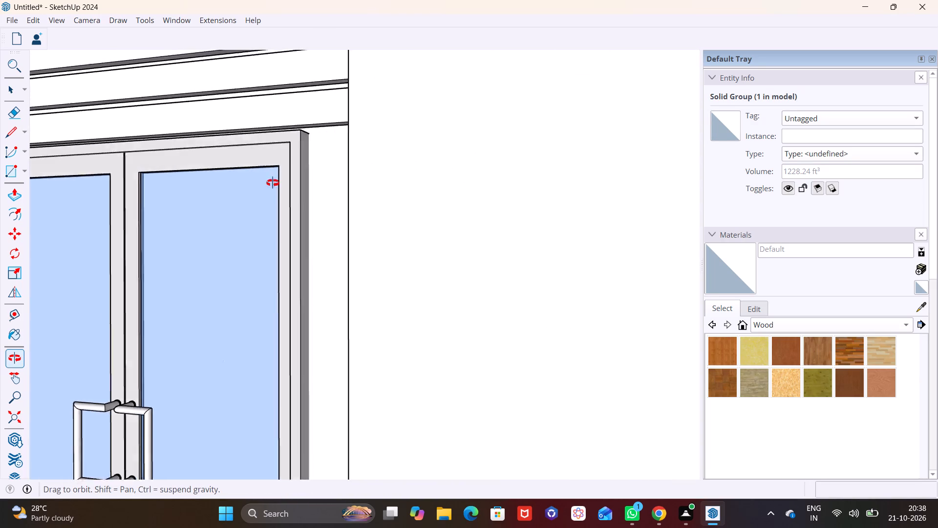
{"action": "middle_click_drag", "start_coordinate": [273, 183], "coordinate": [152, 210]}
{"action": "middle_click_drag", "start_coordinate": [466, 214], "coordinate": [424, 225], "text": "shift"}
{"action": "scroll", "coordinate": [408, 220], "scroll_direction": "up", "scroll_amount": 1}
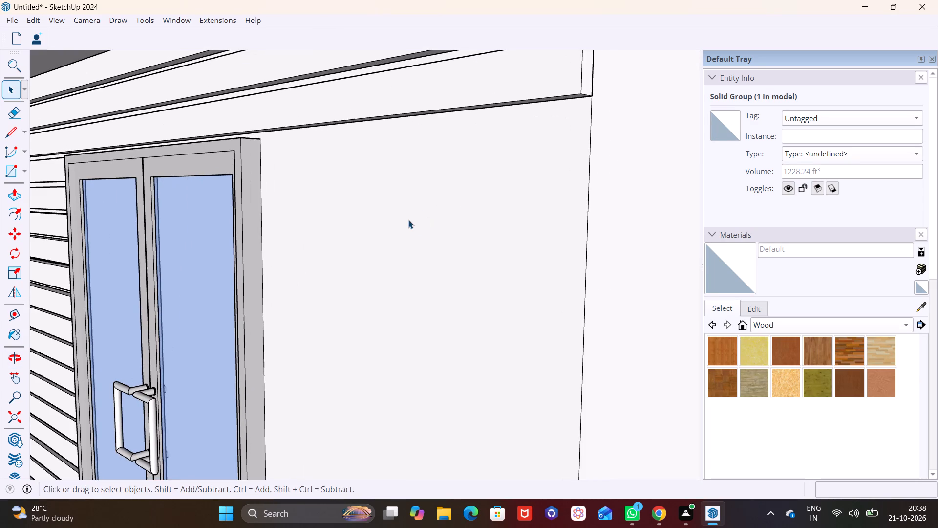
Draw a strip rectangle about 2 13/16" by 4' 10 11/16" from the wall corner to the door frame, below the full-length strips, and group it.
{"action": "left_click", "coordinate": [25, 172]}
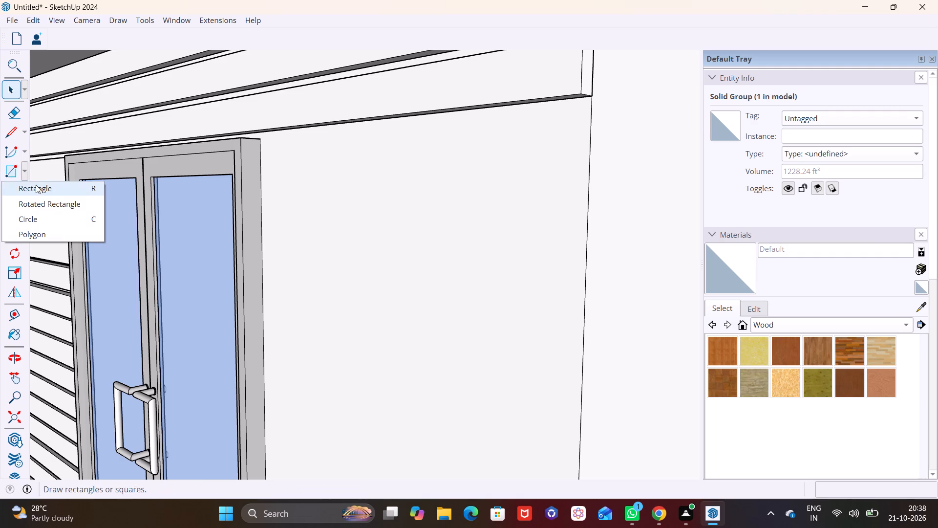
{"action": "left_click", "coordinate": [36, 185]}
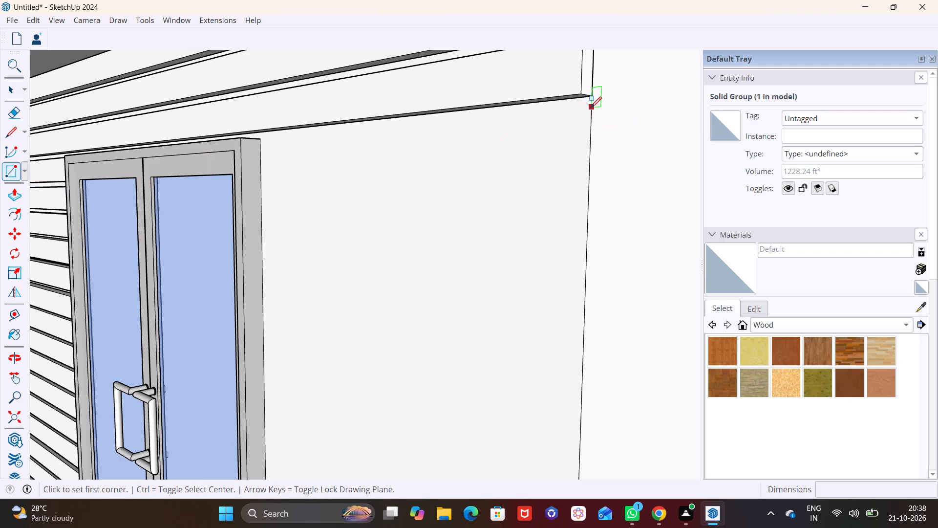
{"action": "left_click", "coordinate": [591, 108]}
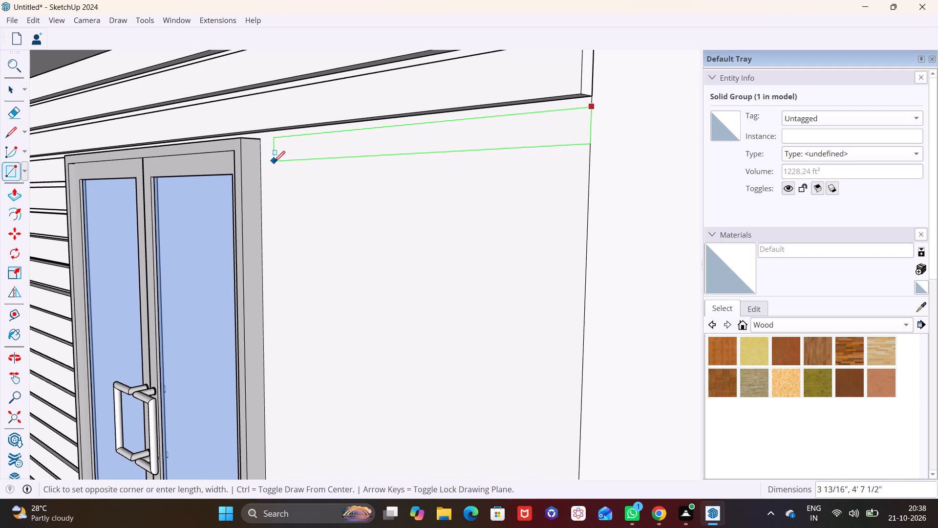
{"action": "left_click", "coordinate": [262, 156]}
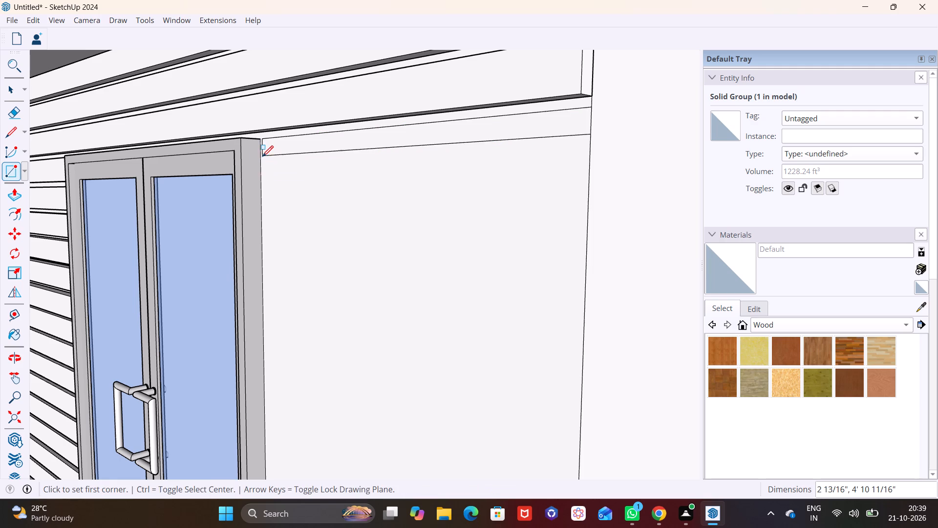
{"action": "key", "text": "space"}
{"action": "double_click", "coordinate": [411, 137]}
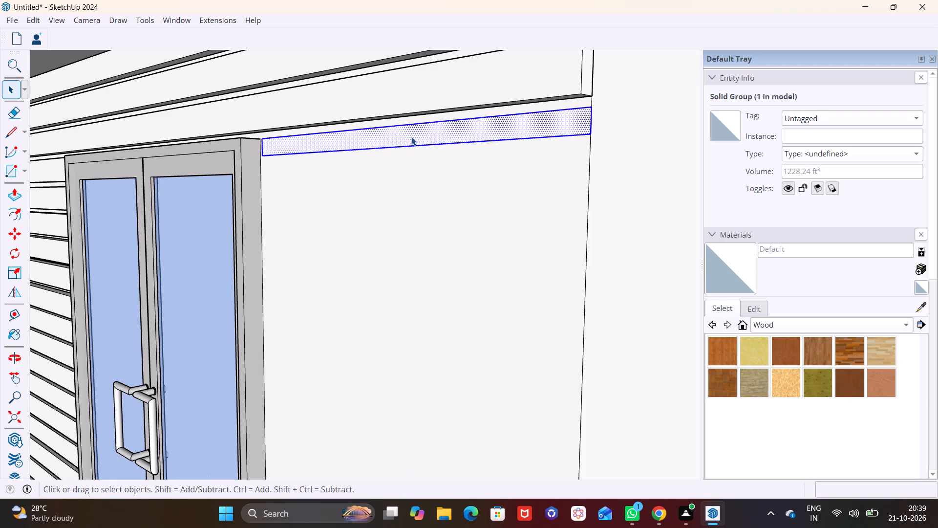
{"action": "right_click", "coordinate": [411, 137]}
{"action": "left_click", "coordinate": [454, 251]}
Open the new strip group and pull its face out from the wall by about 2 5/16".
{"action": "middle_click_drag", "start_coordinate": [497, 177], "coordinate": [395, 225]}
{"action": "triple_click", "coordinate": [497, 155]}
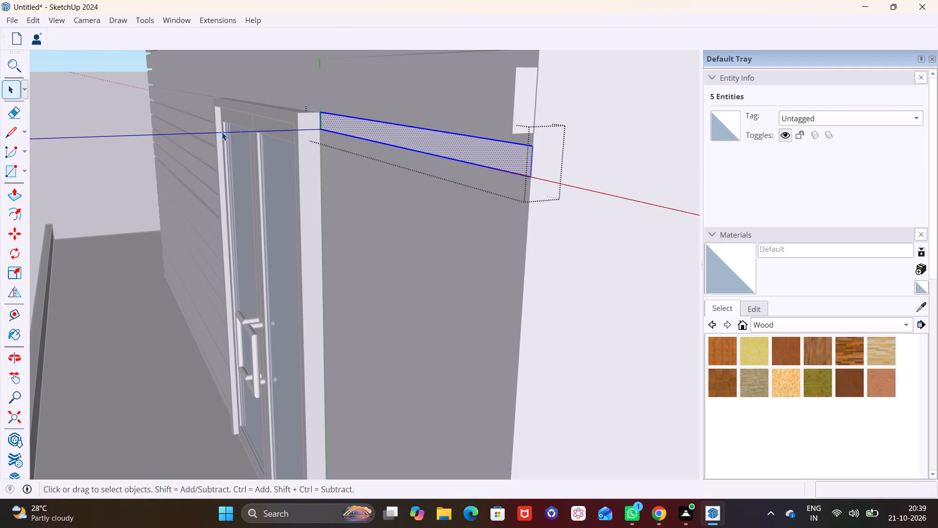
{"action": "left_click", "coordinate": [12, 186]}
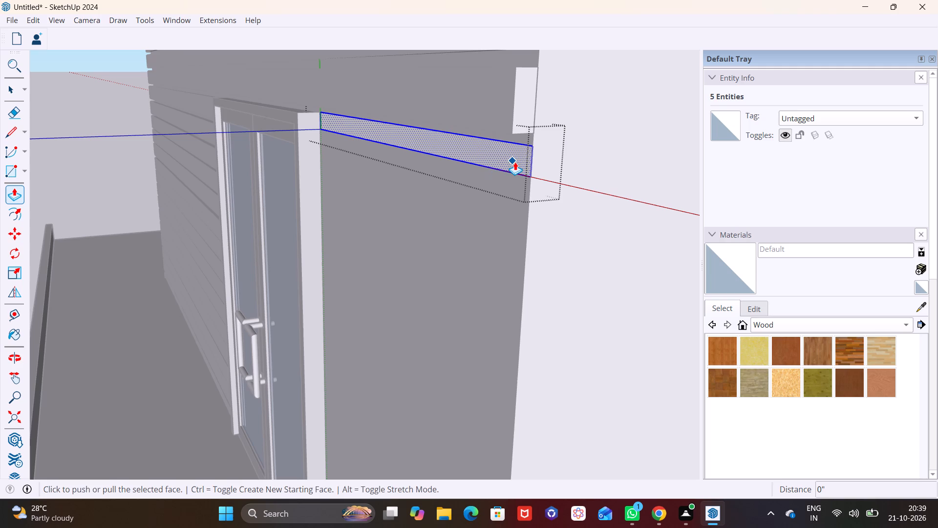
{"action": "left_click", "coordinate": [515, 162]}
{"action": "left_click", "coordinate": [512, 124]}
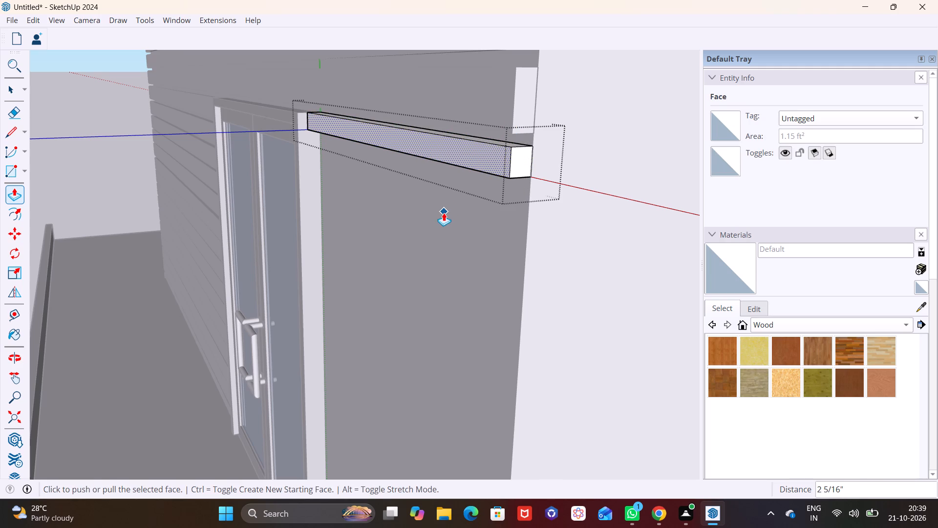
{"action": "key", "text": "space"}
{"action": "left_click", "coordinate": [443, 232]}
Pull the short strip's underside downward so it becomes nearly as tall as the full-length strip above it.
{"action": "middle_click_drag", "start_coordinate": [471, 207], "coordinate": [475, 168]}
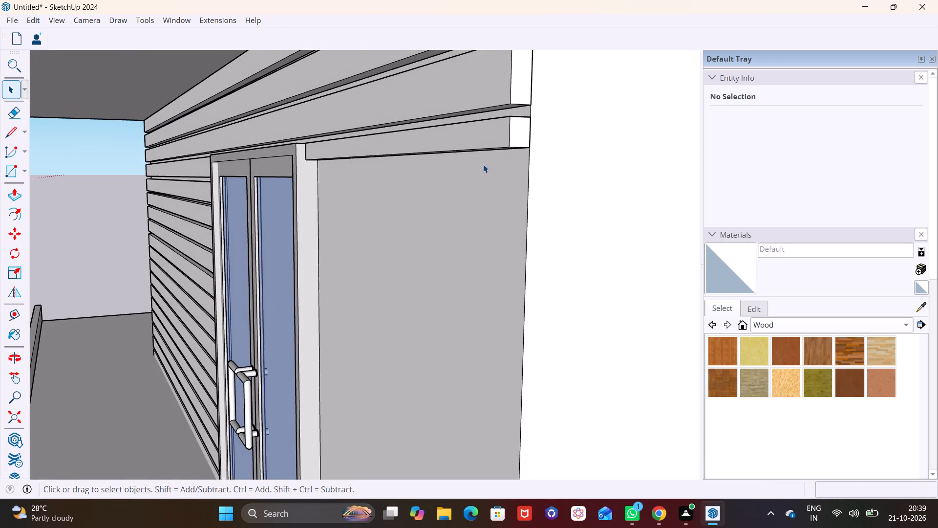
{"action": "scroll", "coordinate": [483, 164], "scroll_direction": "up", "scroll_amount": 2}
{"action": "middle_click_drag", "start_coordinate": [494, 143], "coordinate": [545, 90]}
{"action": "scroll", "coordinate": [472, 164], "scroll_direction": "up", "scroll_amount": 3}
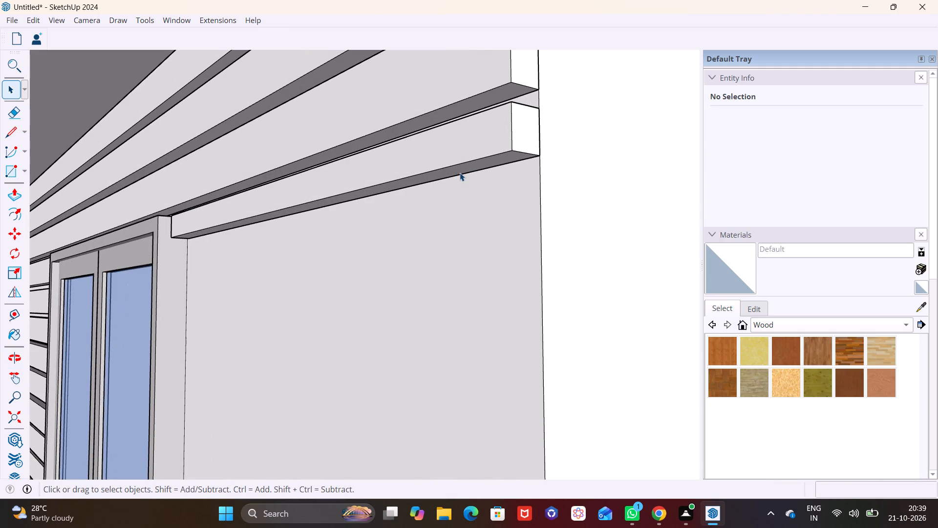
{"action": "left_click", "coordinate": [460, 173]}
{"action": "double_click", "coordinate": [460, 173]}
{"action": "left_click", "coordinate": [461, 168]}
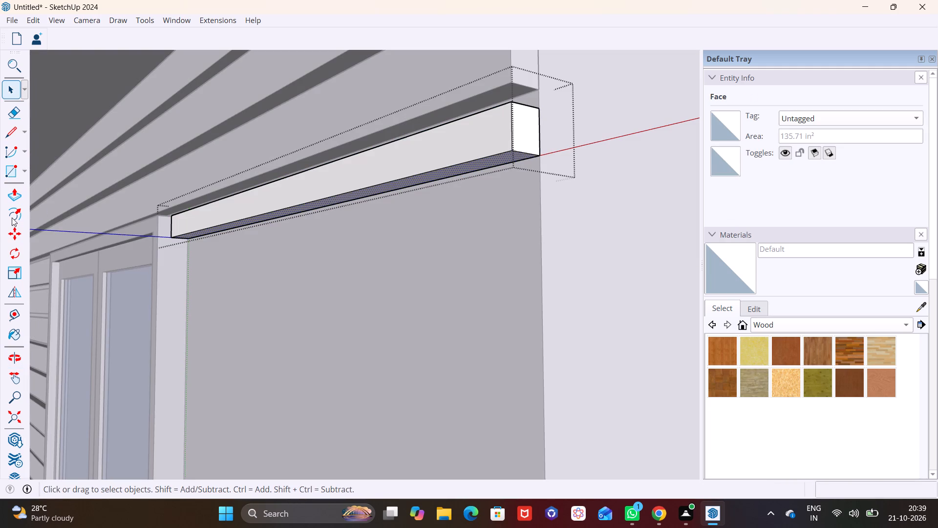
{"action": "left_click", "coordinate": [21, 195]}
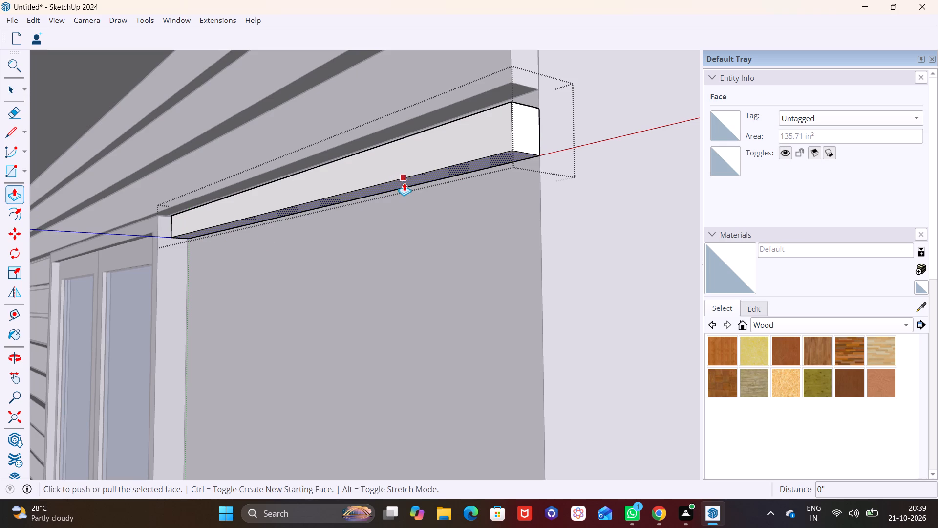
{"action": "left_click", "coordinate": [405, 182]}
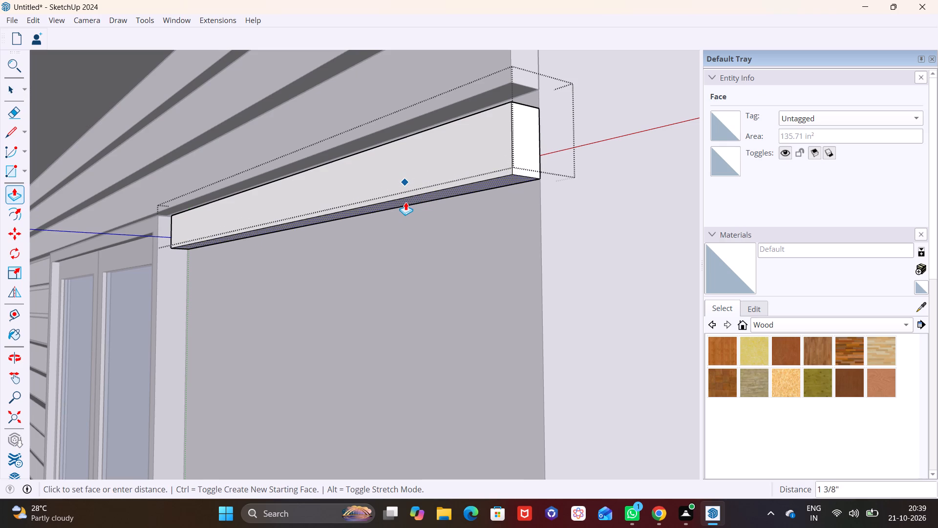
{"action": "left_click", "coordinate": [403, 212]}
{"action": "key", "text": "space"}
{"action": "left_click", "coordinate": [419, 250]}
Copy the short strip straight down the wall's corner edge twice, about 5 15/16" and 5 11/16" apart, leaving narrow gaps.
{"action": "scroll", "coordinate": [439, 249], "scroll_direction": "down", "scroll_amount": 3}
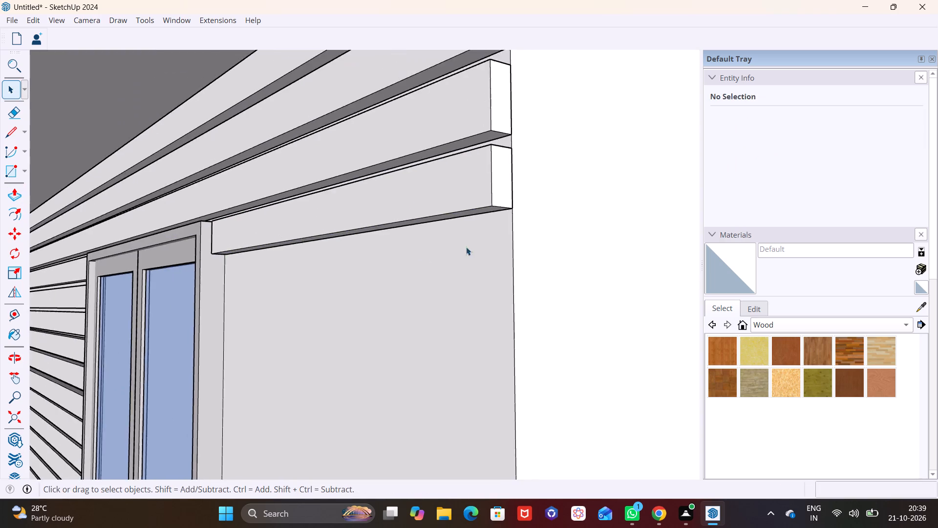
{"action": "middle_click_drag", "start_coordinate": [467, 269], "coordinate": [472, 389]}
{"action": "middle_click_drag", "start_coordinate": [469, 329], "coordinate": [472, 265]}
{"action": "middle_click_drag", "start_coordinate": [471, 286], "coordinate": [394, 246], "text": "shift"}
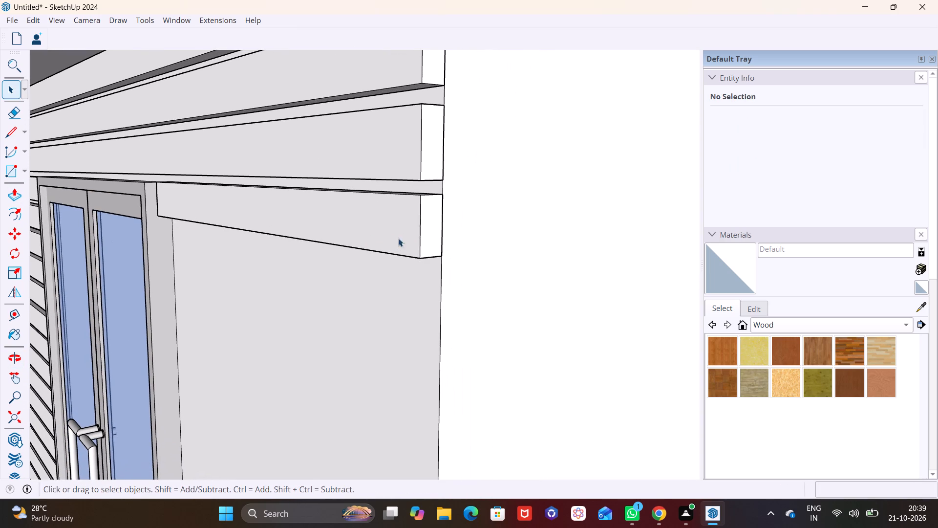
{"action": "left_click", "coordinate": [405, 234]}
{"action": "key", "text": "m"}
{"action": "left_click", "coordinate": [443, 196]}
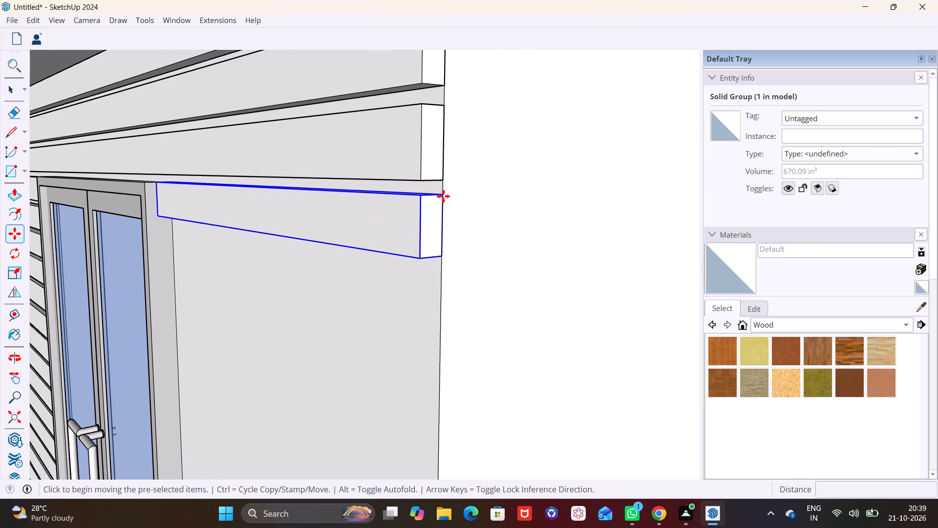
{"action": "left_click", "coordinate": [443, 268]}
{"action": "left_click", "coordinate": [441, 264]}
{"action": "left_click", "coordinate": [440, 265]}
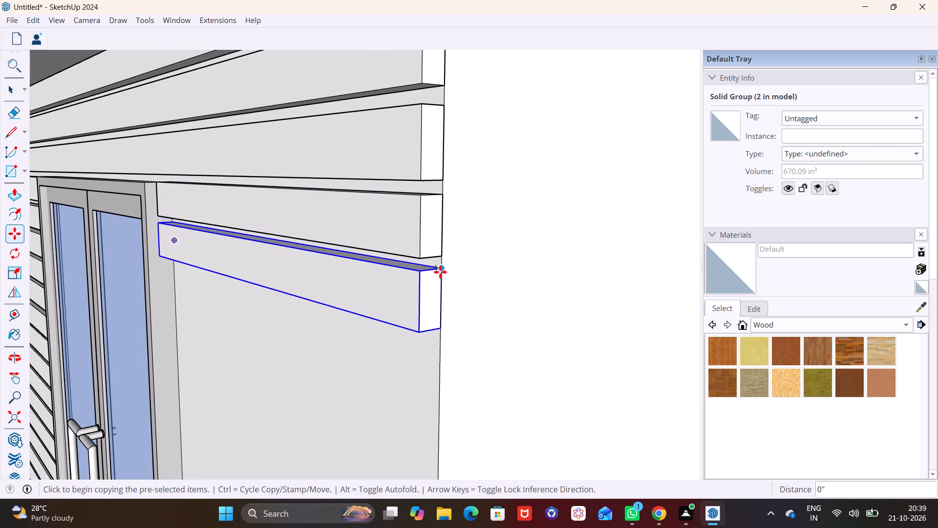
{"action": "left_click", "coordinate": [442, 268]}
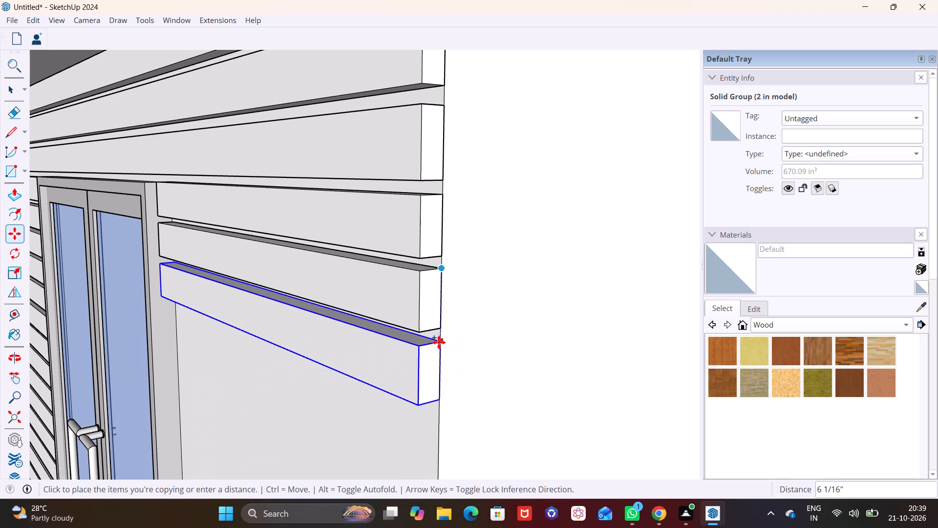
{"action": "left_click", "coordinate": [437, 338]}
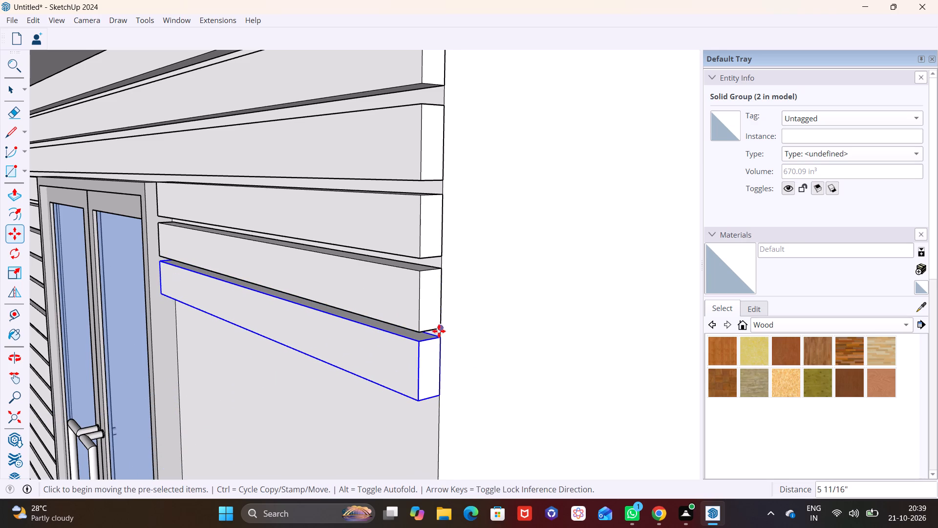
Copy the lowest short strip straight down the corner edge five more times, spacing the copies roughly 5 5/8" to 6" apart.
{"action": "scroll", "coordinate": [439, 331], "scroll_direction": "down", "scroll_amount": 3}
{"action": "middle_click_drag", "start_coordinate": [429, 335], "coordinate": [409, 177], "text": "shift"}
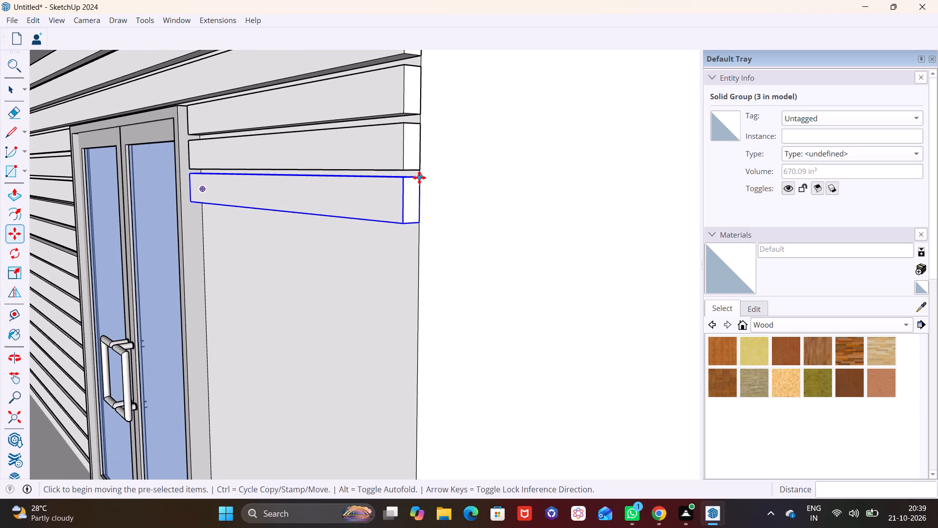
{"action": "left_click", "coordinate": [419, 177]}
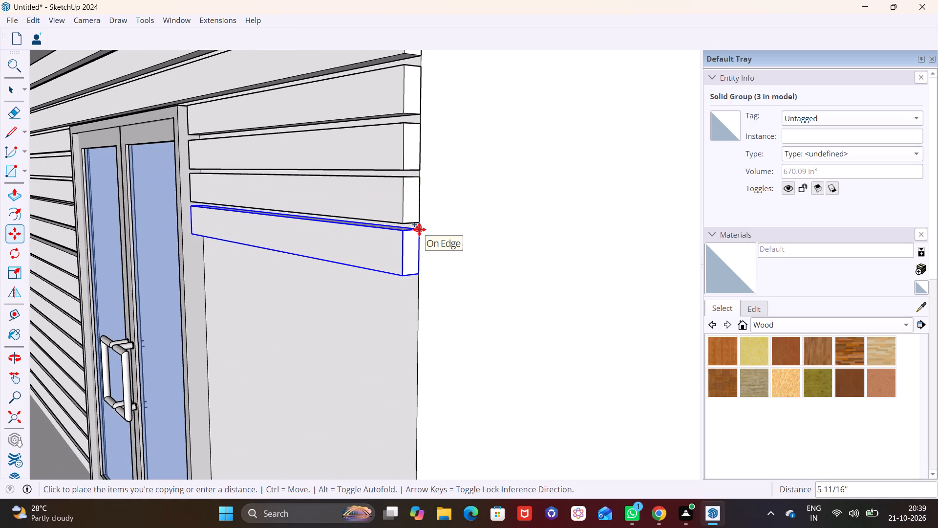
{"action": "left_click", "coordinate": [419, 229]}
{"action": "left_click", "coordinate": [420, 228]}
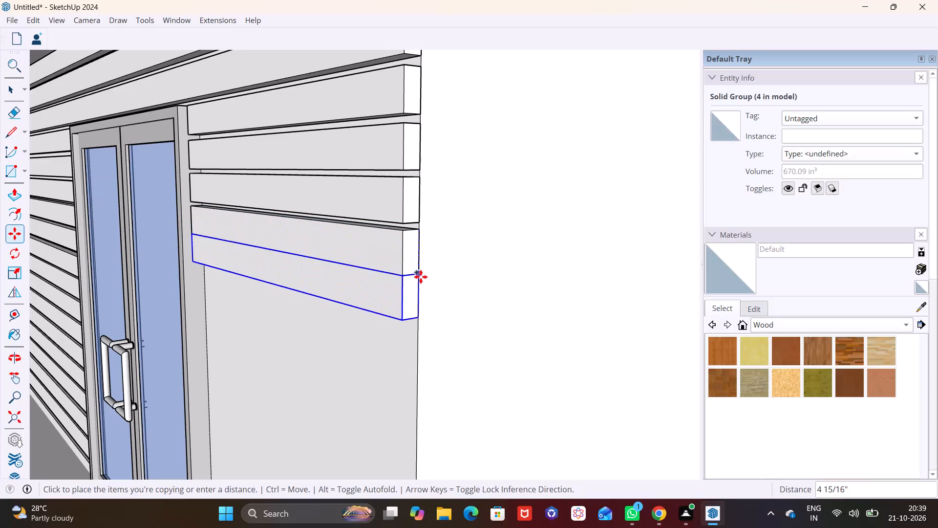
{"action": "left_click", "coordinate": [418, 280]}
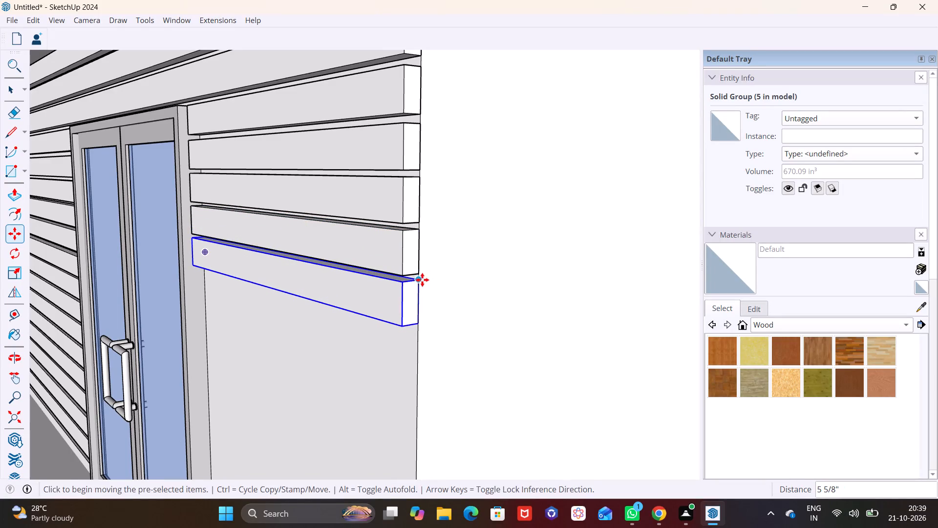
{"action": "middle_click_drag", "start_coordinate": [422, 280], "coordinate": [415, 139], "text": "shift"}
{"action": "left_click", "coordinate": [411, 137]}
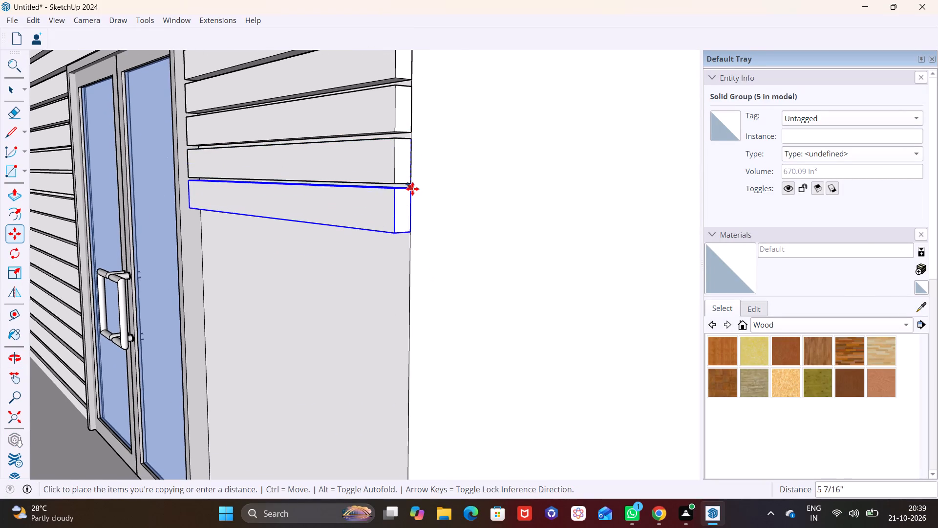
{"action": "left_click", "coordinate": [412, 189]}
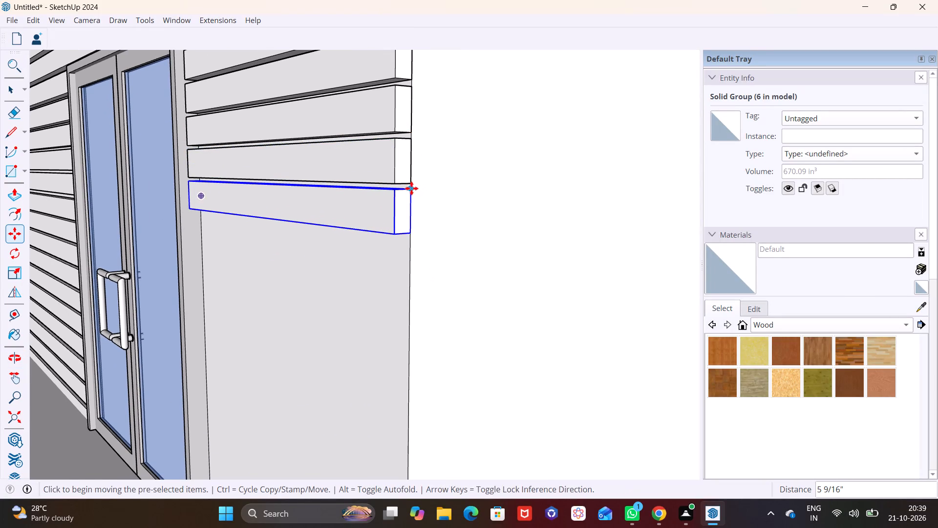
{"action": "left_click", "coordinate": [411, 188]}
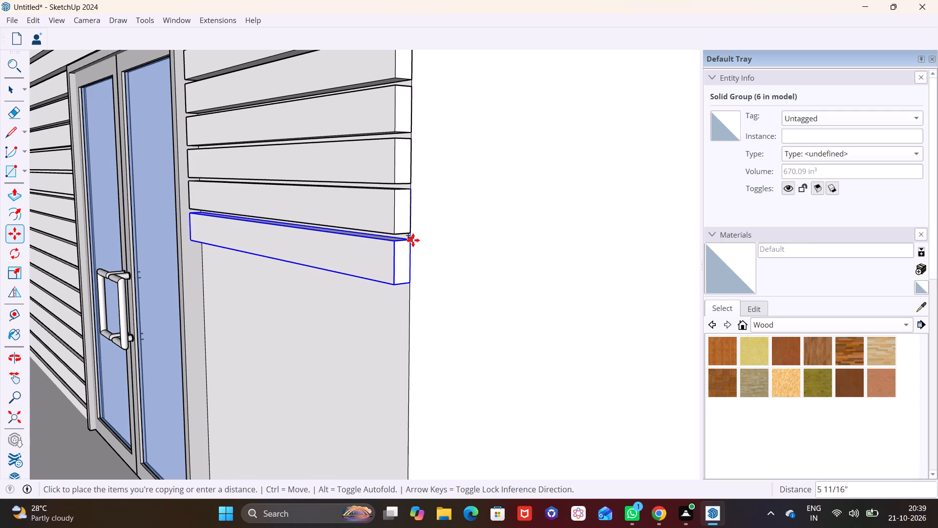
{"action": "left_click", "coordinate": [413, 239]}
{"action": "left_click", "coordinate": [409, 236]}
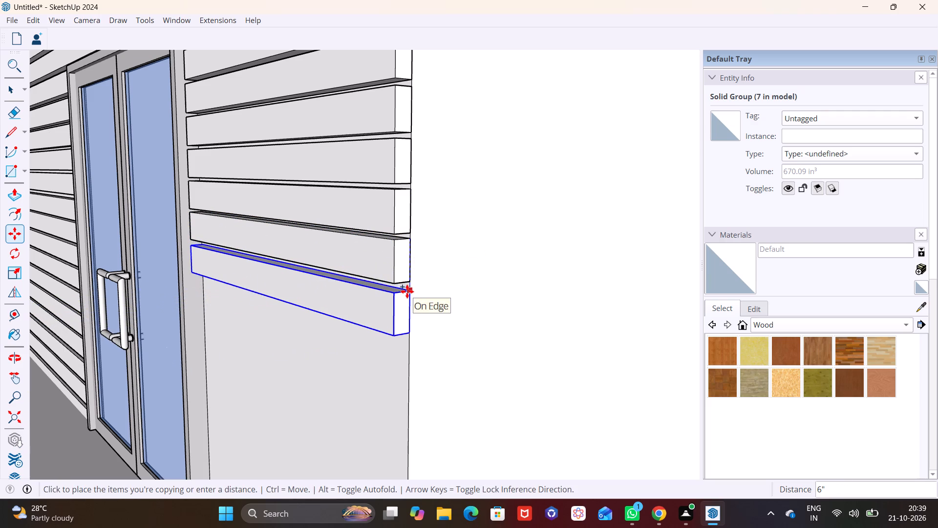
{"action": "left_click", "coordinate": [407, 289]}
Copy the lowest short strip straight down four more times beside the door's lower half, spacing the copies roughly 5 7/8" apart.
{"action": "scroll", "coordinate": [430, 291], "scroll_direction": "down", "scroll_amount": 3}
{"action": "middle_click_drag", "start_coordinate": [423, 291], "coordinate": [445, 145], "text": "shift"}
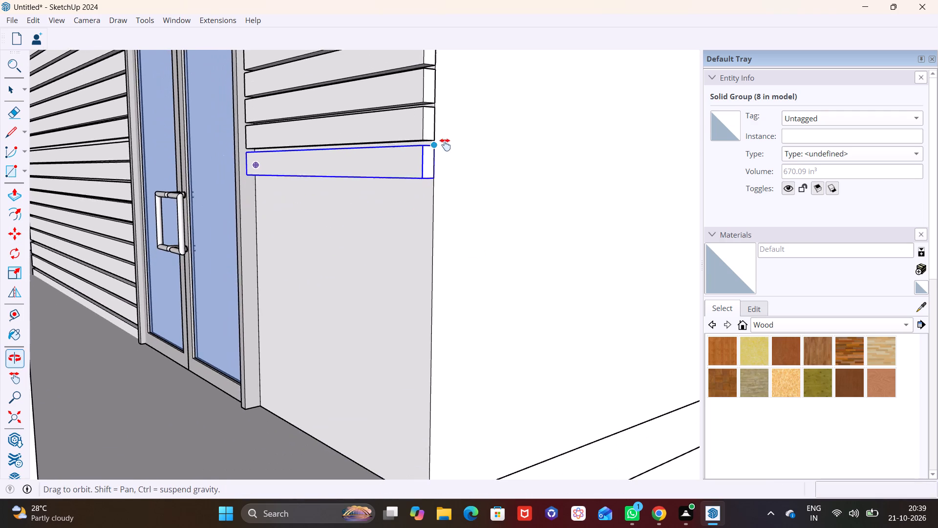
{"action": "middle_click_drag", "start_coordinate": [445, 145], "coordinate": [448, 137], "text": "shift"}
{"action": "left_click", "coordinate": [438, 134]}
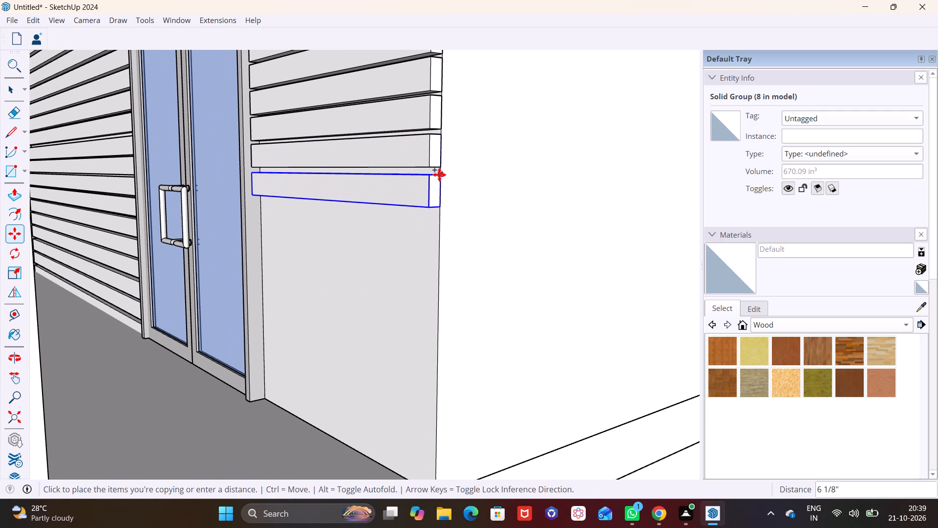
{"action": "left_click", "coordinate": [439, 174]}
{"action": "left_click", "coordinate": [440, 173]}
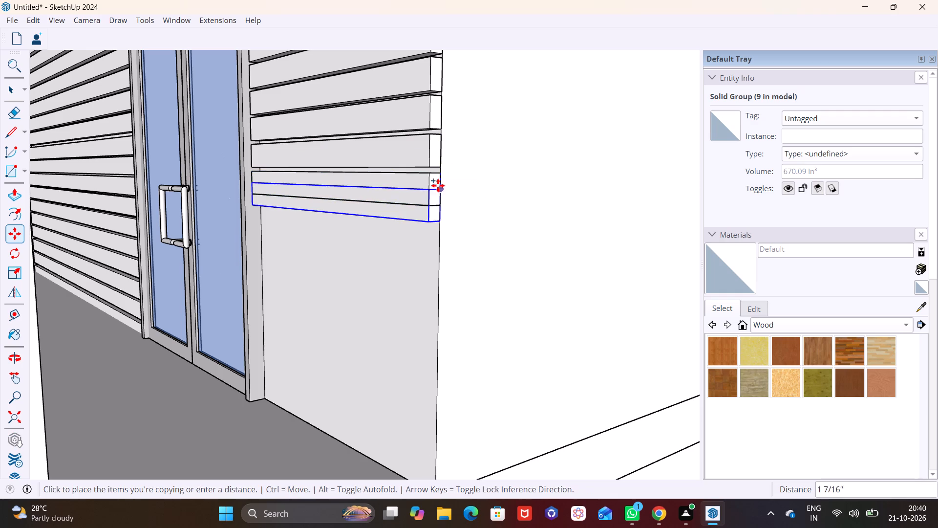
{"action": "left_click", "coordinate": [437, 211]}
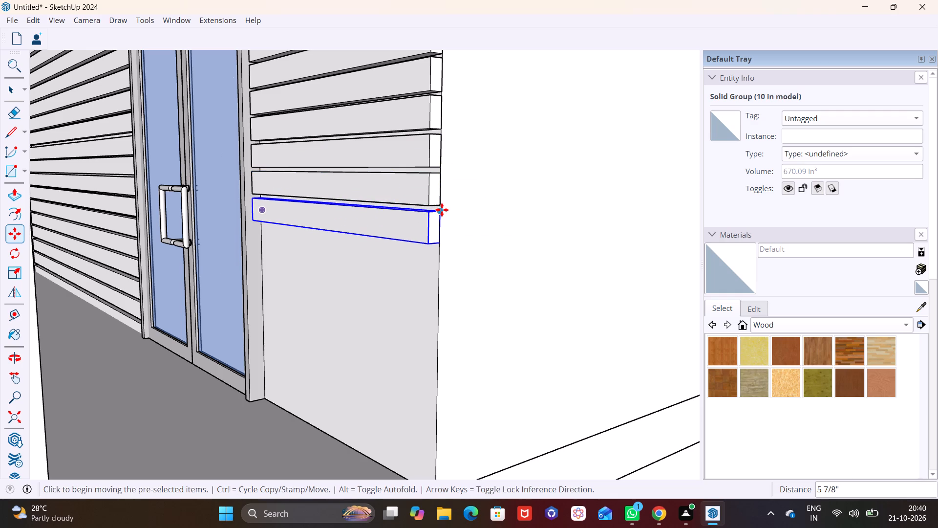
{"action": "left_click", "coordinate": [442, 210]}
{"action": "left_click", "coordinate": [443, 249]}
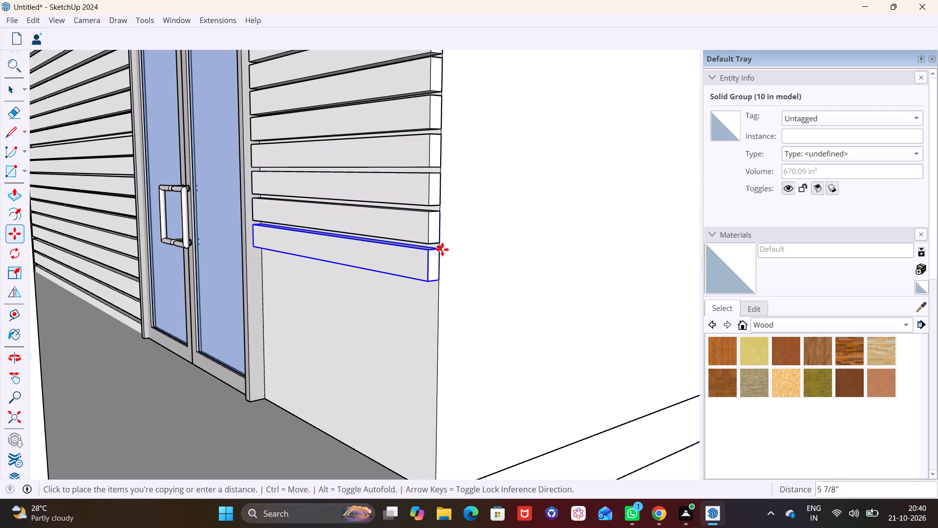
{"action": "left_click", "coordinate": [442, 247]}
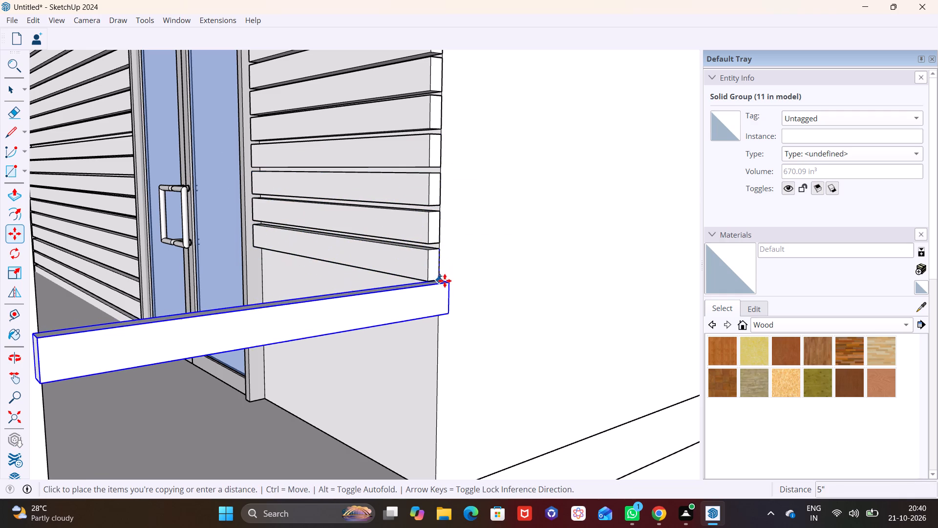
{"action": "left_click", "coordinate": [440, 286]}
Copy the lowest short strip straight down the wall's corner edge three more times, spacing the copies roughly 5 1/2" to 5 3/4" apart.
{"action": "scroll", "coordinate": [441, 282], "scroll_direction": "down", "scroll_amount": 2}
{"action": "middle_click_drag", "start_coordinate": [440, 282], "coordinate": [442, 276], "text": "shift"}
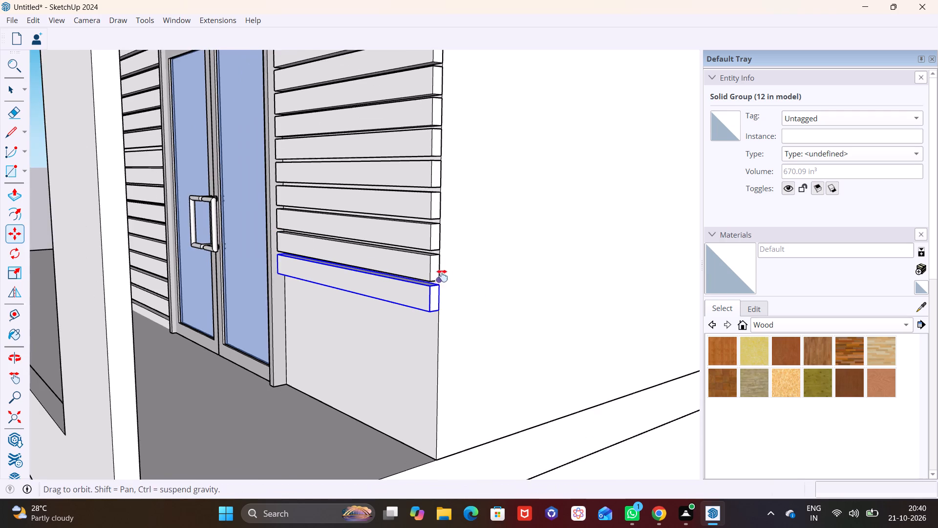
{"action": "middle_click_drag", "start_coordinate": [442, 276], "coordinate": [439, 161], "text": "shift"}
{"action": "scroll", "coordinate": [451, 240], "scroll_direction": "up", "scroll_amount": 1, "text": "shift"}
{"action": "scroll", "coordinate": [408, 172], "scroll_direction": "up", "scroll_amount": 5}
{"action": "middle_click_drag", "start_coordinate": [436, 185], "coordinate": [403, 172], "text": "shift"}
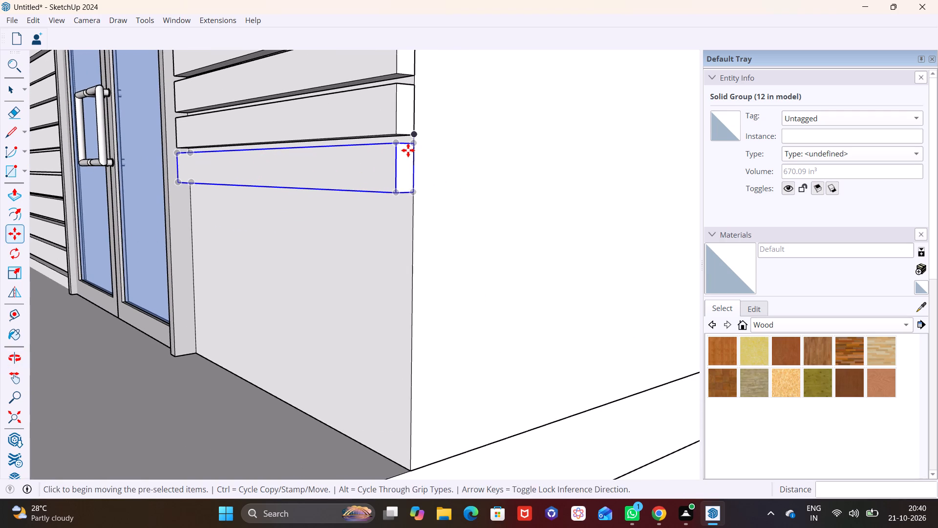
{"action": "left_click", "coordinate": [416, 143]}
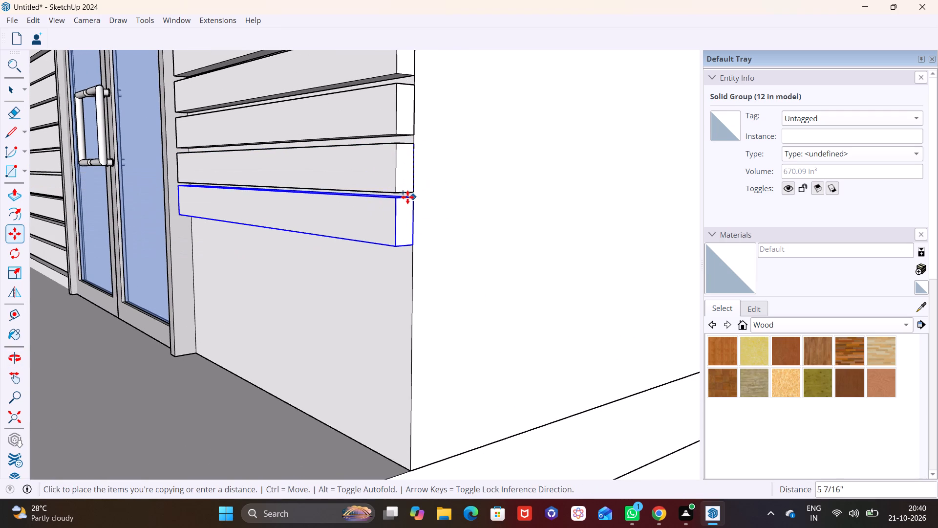
{"action": "left_click", "coordinate": [407, 200]}
{"action": "left_click", "coordinate": [411, 200]}
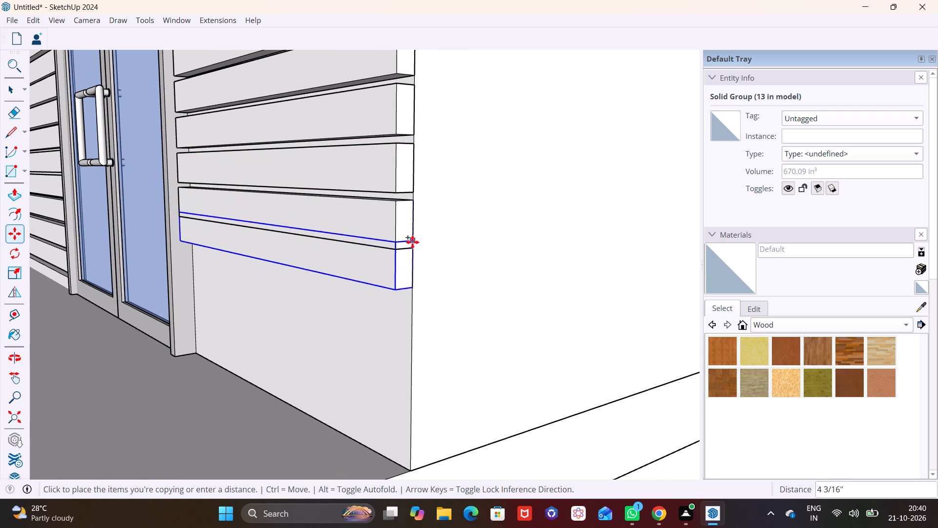
{"action": "left_click", "coordinate": [415, 256]}
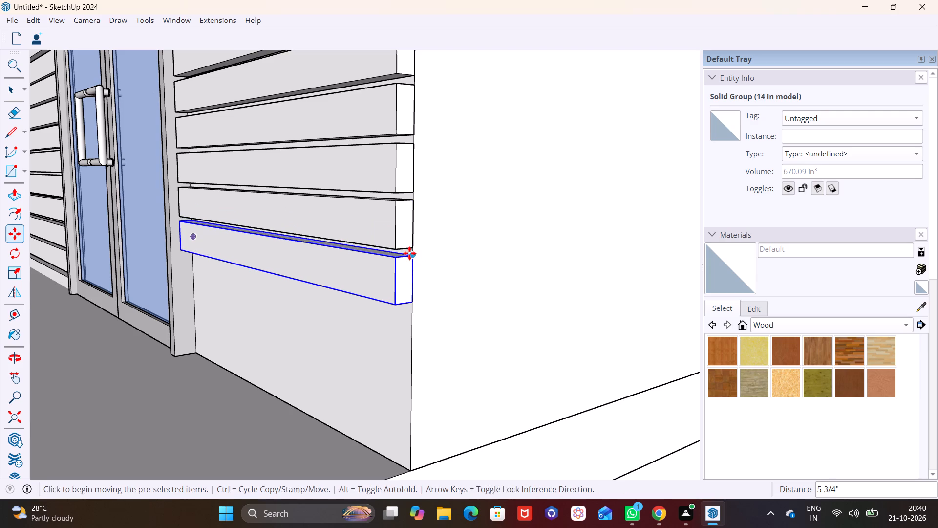
{"action": "left_click", "coordinate": [409, 253]}
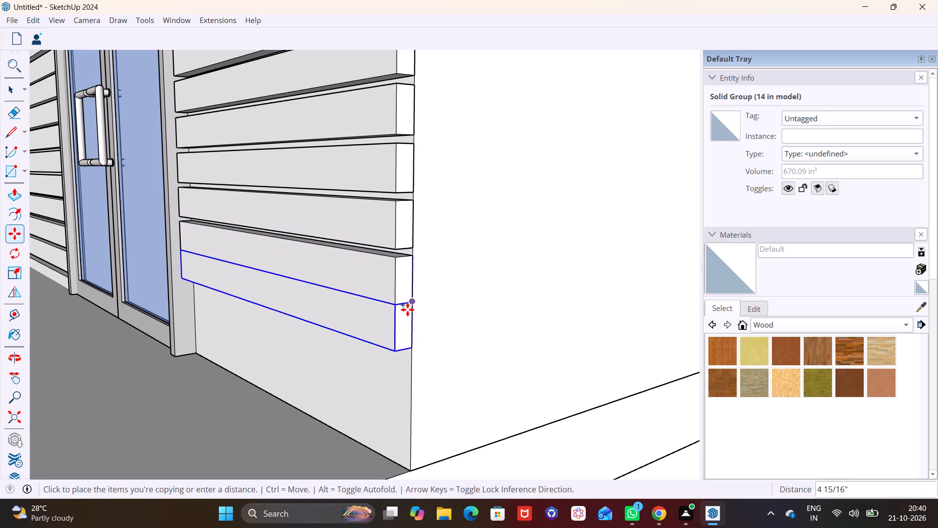
{"action": "left_click", "coordinate": [407, 309]}
Copy the lowest short strip down twice more, about 5 3/4" and 6 3/16" apart, to fill the wall beside the door down to the floor.
{"action": "scroll", "coordinate": [412, 303], "scroll_direction": "down", "scroll_amount": 1}
{"action": "middle_click_drag", "start_coordinate": [412, 303], "coordinate": [415, 191], "text": "shift"}
{"action": "scroll", "coordinate": [393, 190], "scroll_direction": "up", "scroll_amount": 3}
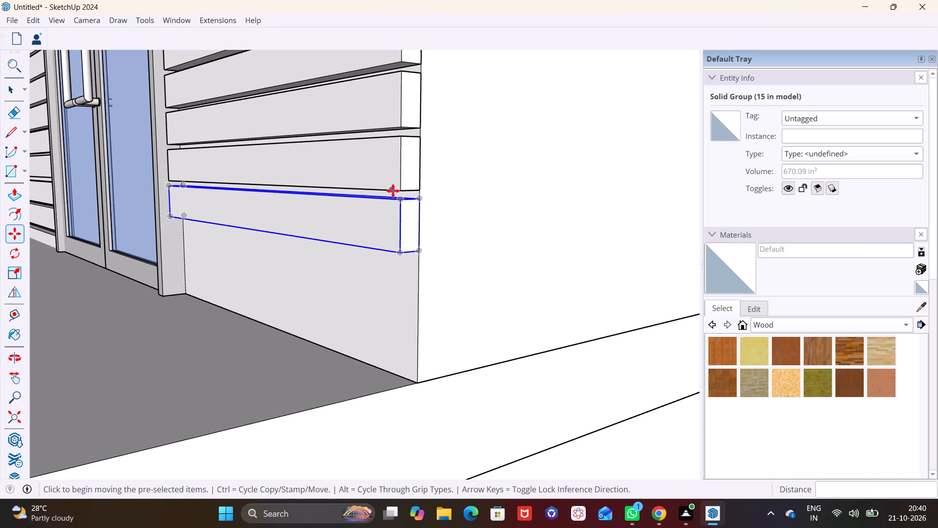
{"action": "scroll", "coordinate": [393, 191], "scroll_direction": "up", "scroll_amount": 2}
{"action": "left_click", "coordinate": [426, 201]}
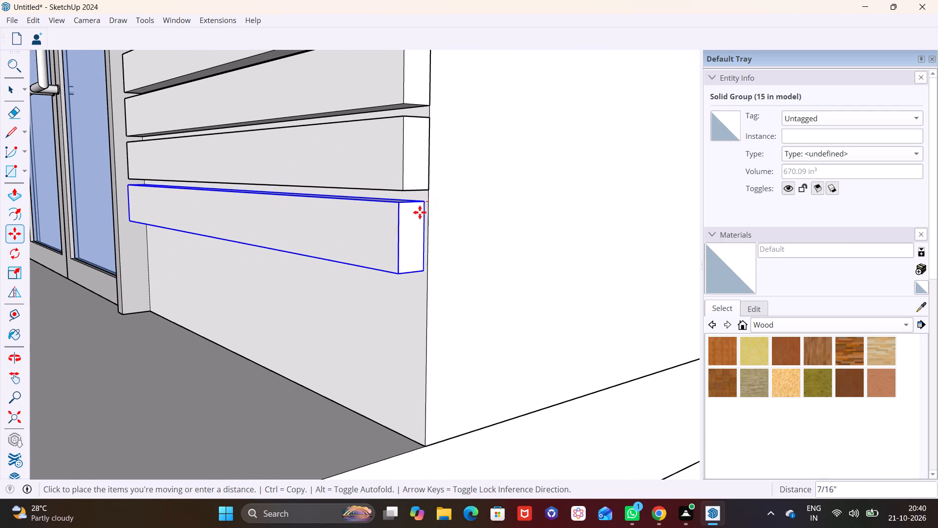
{"action": "left_click", "coordinate": [428, 198]}
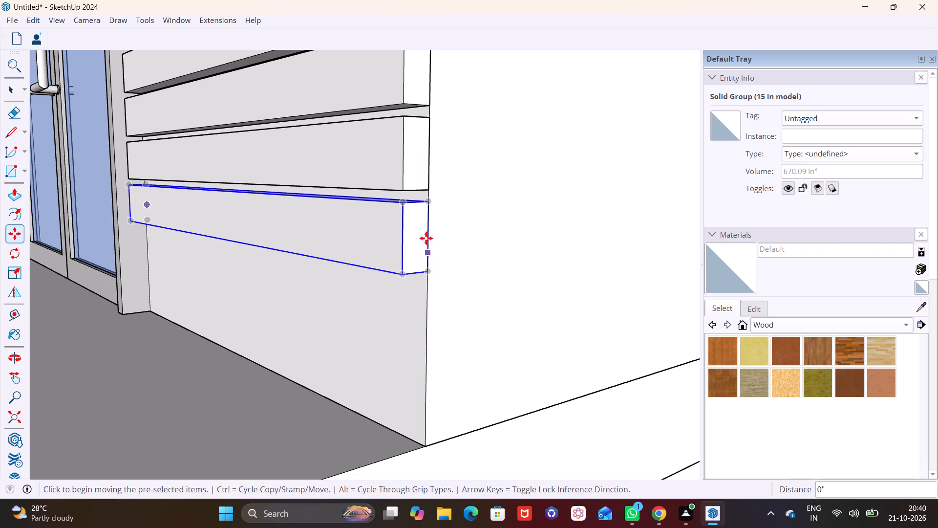
{"action": "left_click", "coordinate": [429, 200]}
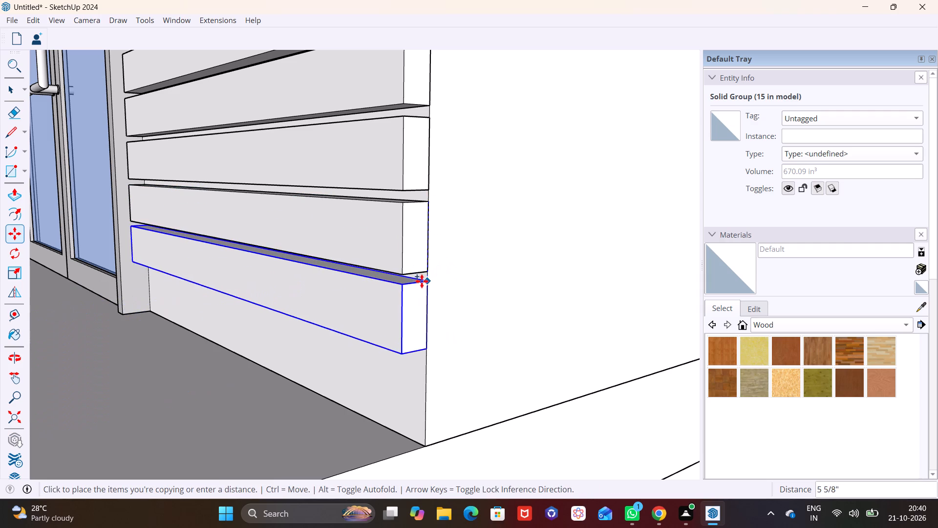
{"action": "left_click", "coordinate": [422, 283]}
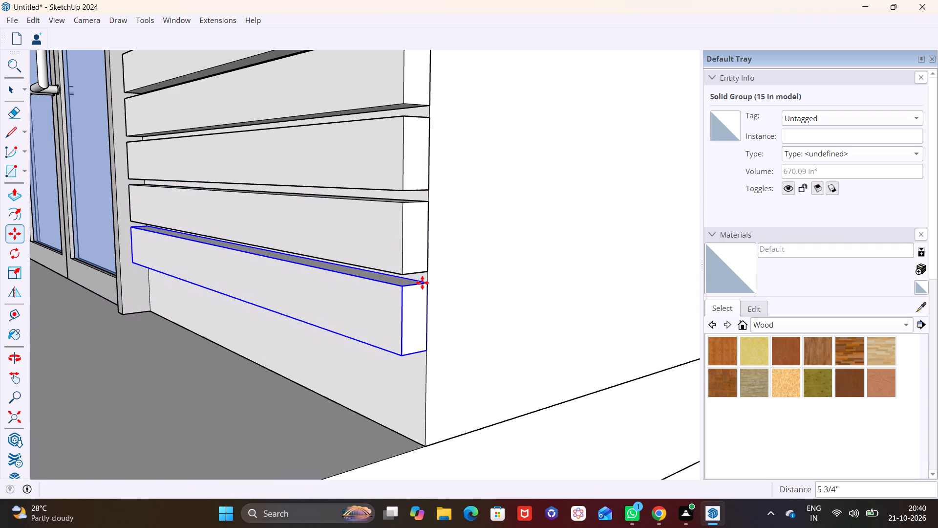
{"action": "scroll", "coordinate": [441, 285], "scroll_direction": "down", "scroll_amount": 2}
{"action": "middle_click_drag", "start_coordinate": [437, 283], "coordinate": [428, 193], "text": "shift"}
{"action": "left_click", "coordinate": [418, 189]}
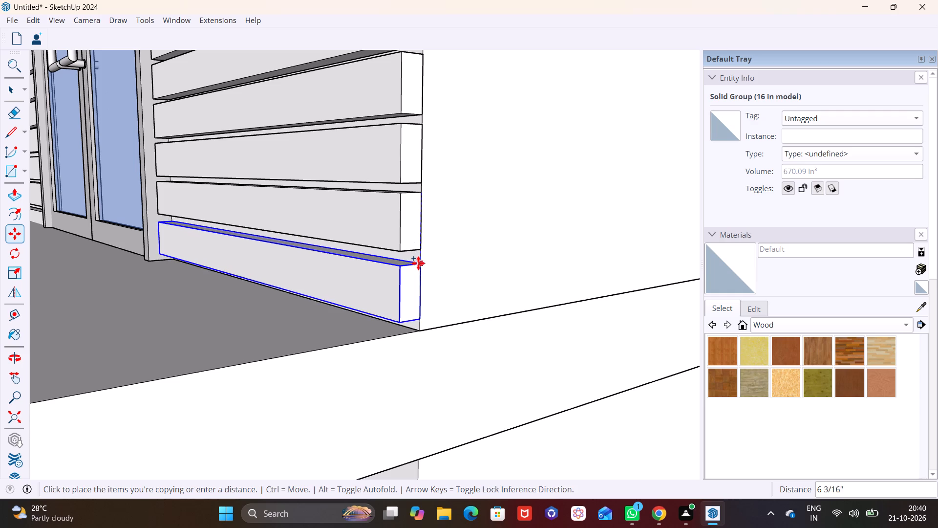
{"action": "left_click", "coordinate": [421, 263]}
{"action": "key", "text": "space"}
{"action": "left_click", "coordinate": [453, 244]}
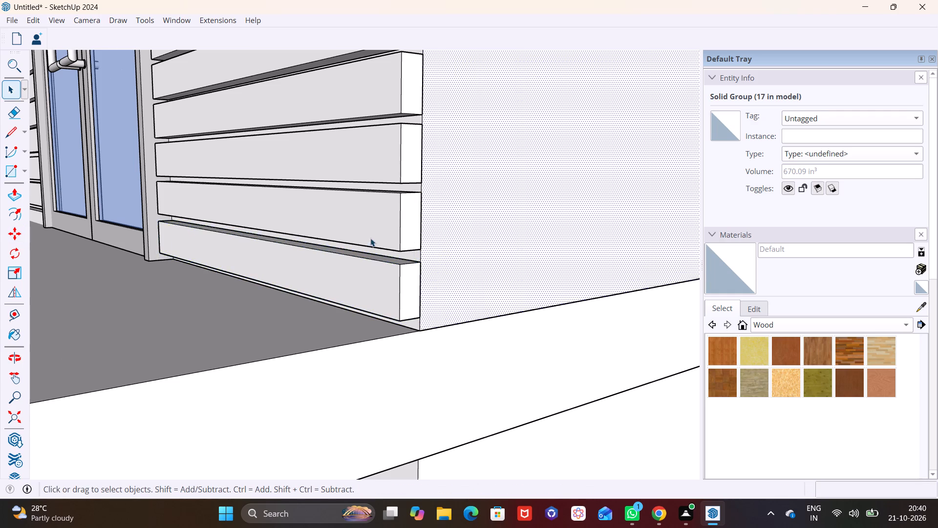
Examine the second-storey front with its wall strips, glass door and projecting frame from several angles, ending at the side wall.
{"action": "scroll", "coordinate": [370, 238], "scroll_direction": "down", "scroll_amount": 12}
{"action": "middle_click_drag", "start_coordinate": [214, 228], "coordinate": [465, 223]}
{"action": "scroll", "coordinate": [333, 204], "scroll_direction": "down", "scroll_amount": 5}
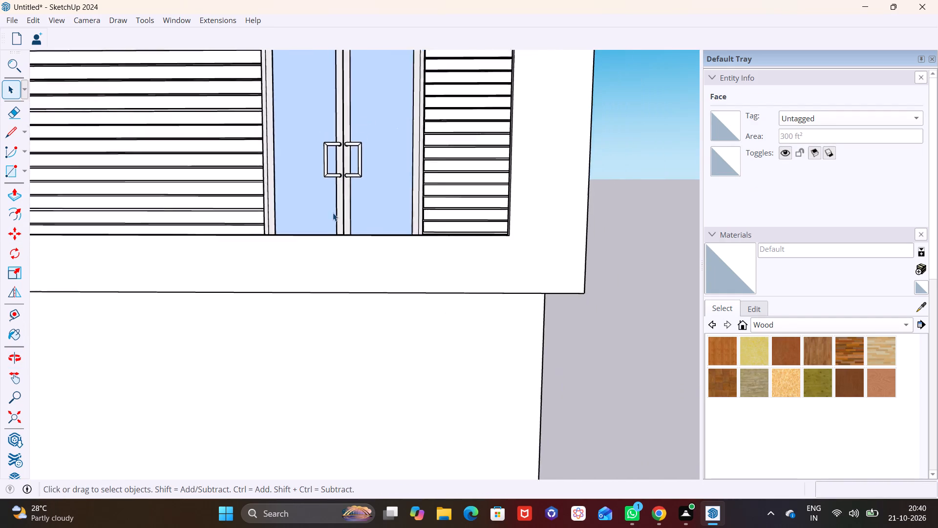
{"action": "scroll", "coordinate": [333, 213], "scroll_direction": "down", "scroll_amount": 9}
{"action": "middle_click_drag", "start_coordinate": [281, 224], "coordinate": [450, 233]}
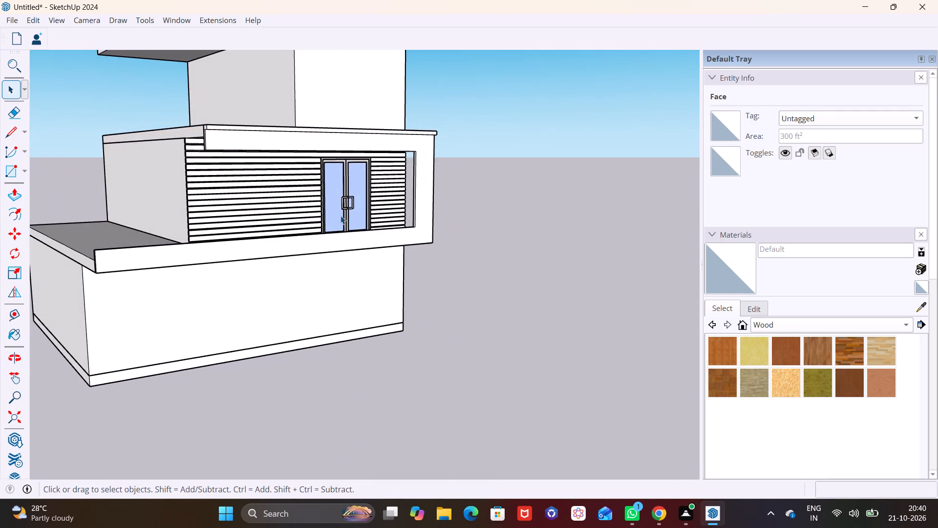
{"action": "scroll", "coordinate": [341, 216], "scroll_direction": "up", "scroll_amount": 2}
{"action": "middle_click_drag", "start_coordinate": [309, 211], "coordinate": [398, 209], "text": "shift"}
{"action": "middle_click_drag", "start_coordinate": [384, 225], "coordinate": [349, 223]}
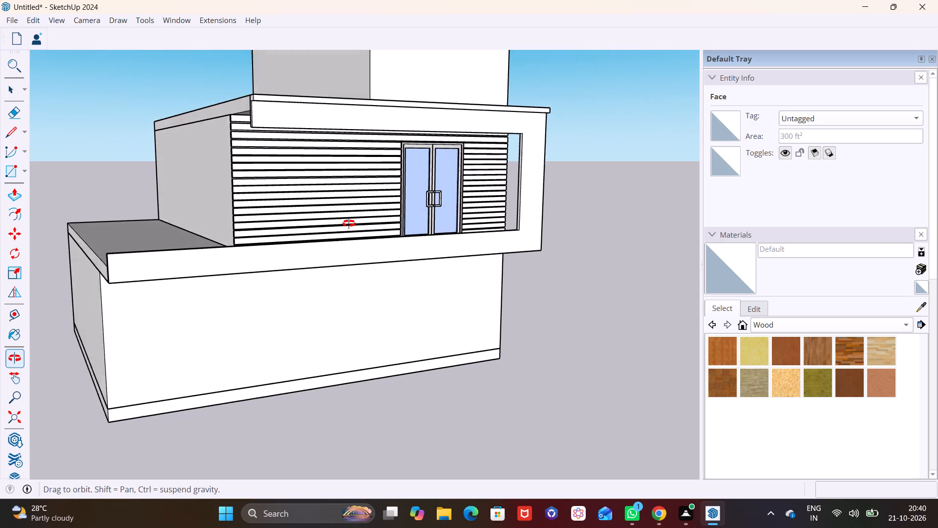
{"action": "middle_click_drag", "start_coordinate": [349, 223], "coordinate": [344, 223]}
{"action": "middle_click_drag", "start_coordinate": [316, 220], "coordinate": [283, 198]}
{"action": "scroll", "coordinate": [283, 198], "scroll_direction": "up", "scroll_amount": 1}
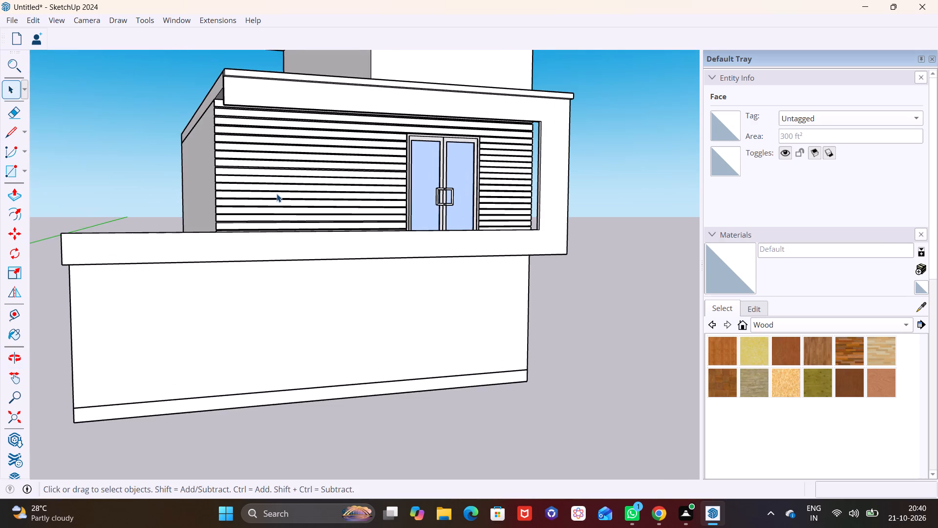
{"action": "middle_click_drag", "start_coordinate": [267, 209], "coordinate": [245, 229]}
{"action": "middle_click_drag", "start_coordinate": [324, 213], "coordinate": [323, 204]}
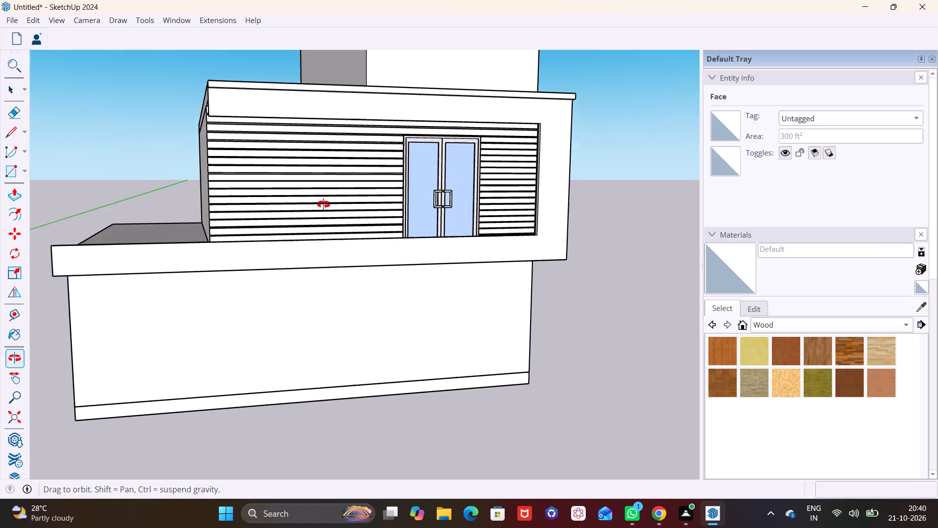
{"action": "middle_click_drag", "start_coordinate": [323, 204], "coordinate": [321, 185]}
{"action": "scroll", "coordinate": [303, 171], "scroll_direction": "down", "scroll_amount": 2}
{"action": "middle_click_drag", "start_coordinate": [304, 171], "coordinate": [417, 193]}
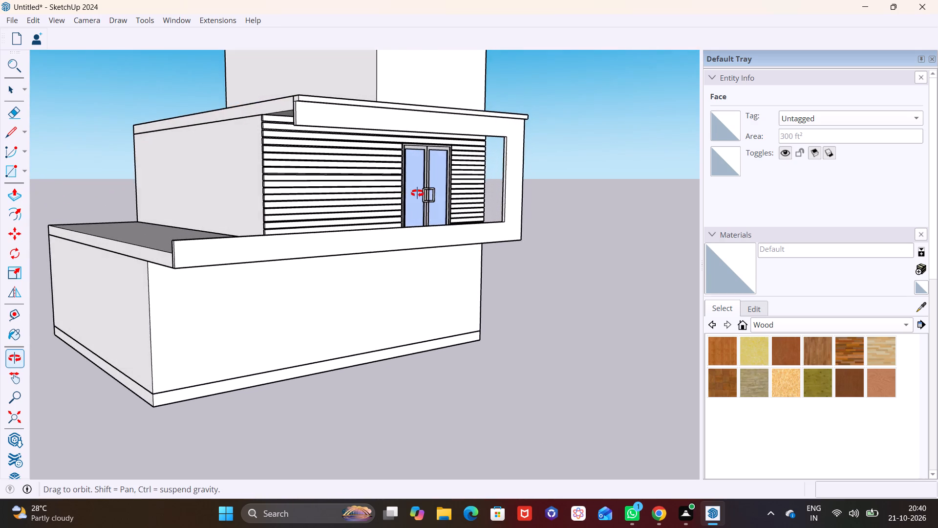
{"action": "middle_click_drag", "start_coordinate": [417, 193], "coordinate": [423, 194]}
{"action": "middle_click_drag", "start_coordinate": [297, 109], "coordinate": [293, 129]}
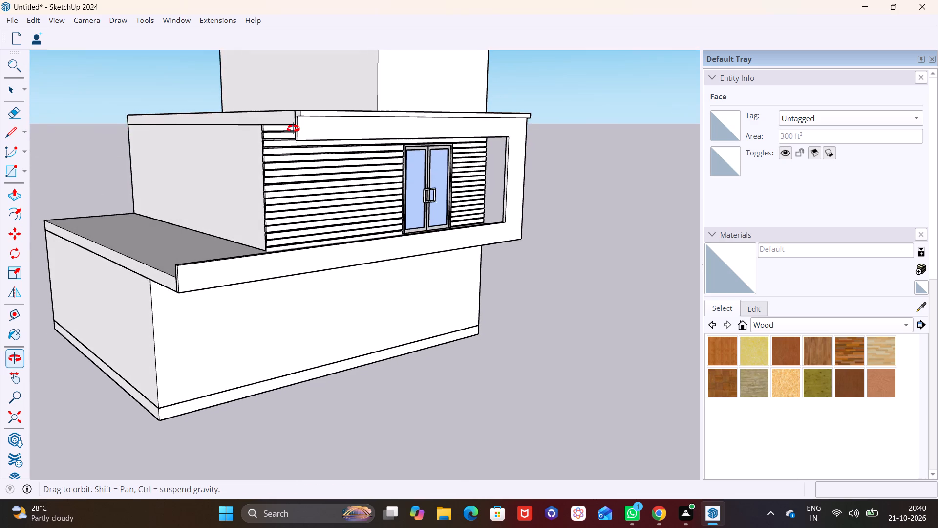
{"action": "middle_click_drag", "start_coordinate": [293, 129], "coordinate": [293, 130]}
{"action": "middle_click_drag", "start_coordinate": [327, 210], "coordinate": [290, 182]}
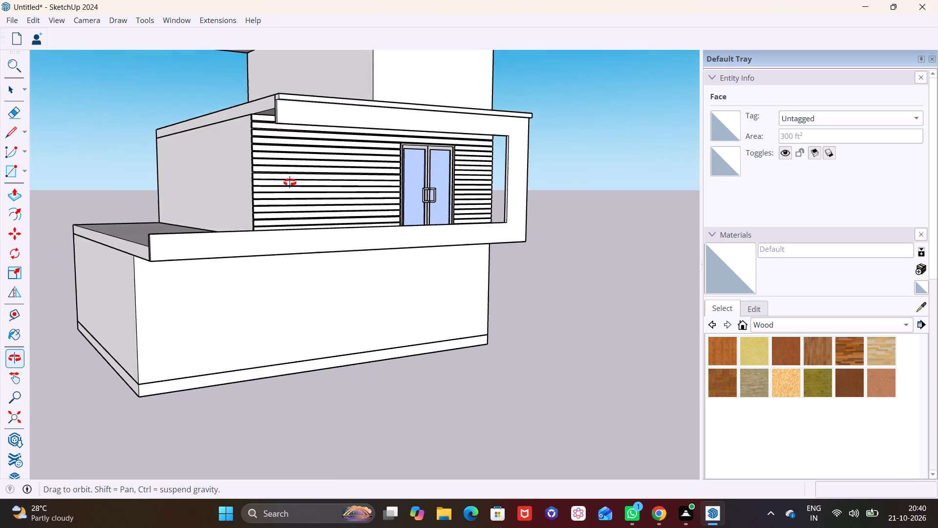
{"action": "middle_click_drag", "start_coordinate": [290, 182], "coordinate": [345, 137]}
{"action": "scroll", "coordinate": [345, 137], "scroll_direction": "up", "scroll_amount": 1}
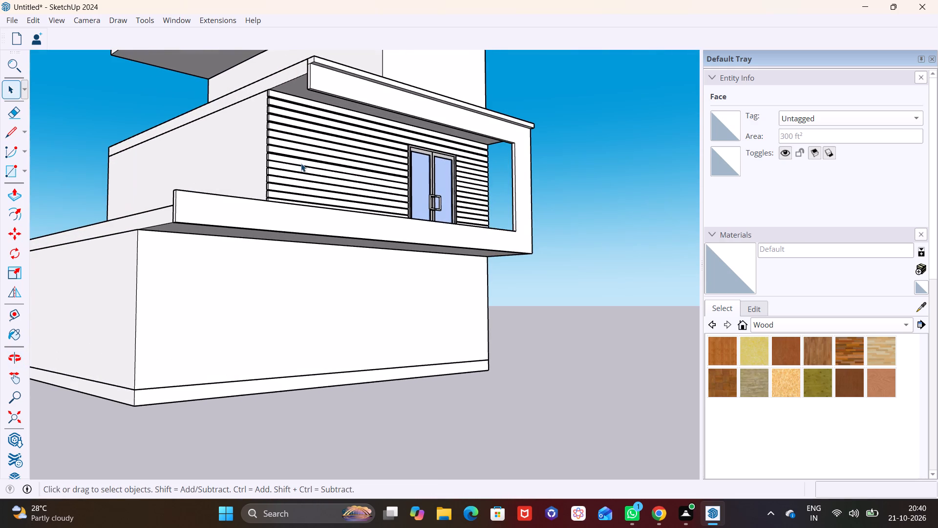
{"action": "middle_click_drag", "start_coordinate": [279, 169], "coordinate": [310, 190]}
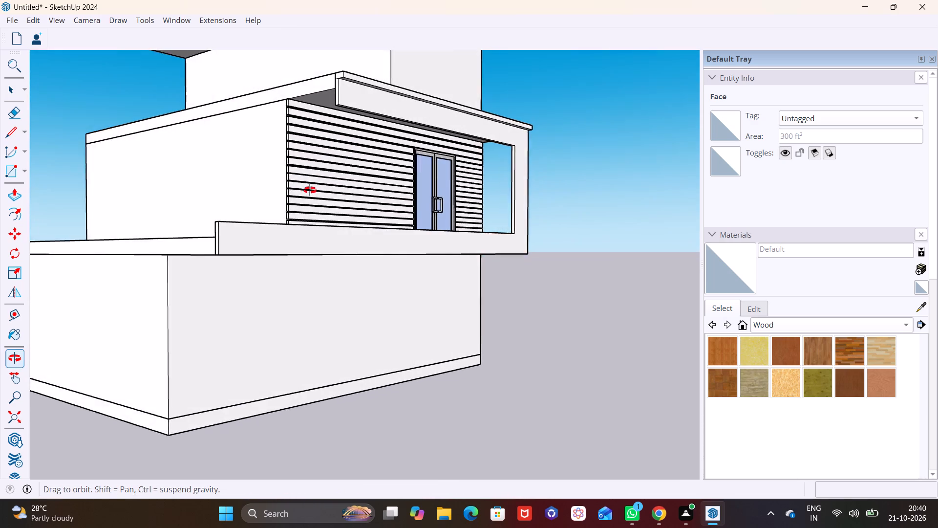
{"action": "middle_click_drag", "start_coordinate": [310, 190], "coordinate": [320, 206]}
{"action": "middle_click_drag", "start_coordinate": [333, 192], "coordinate": [316, 185]}
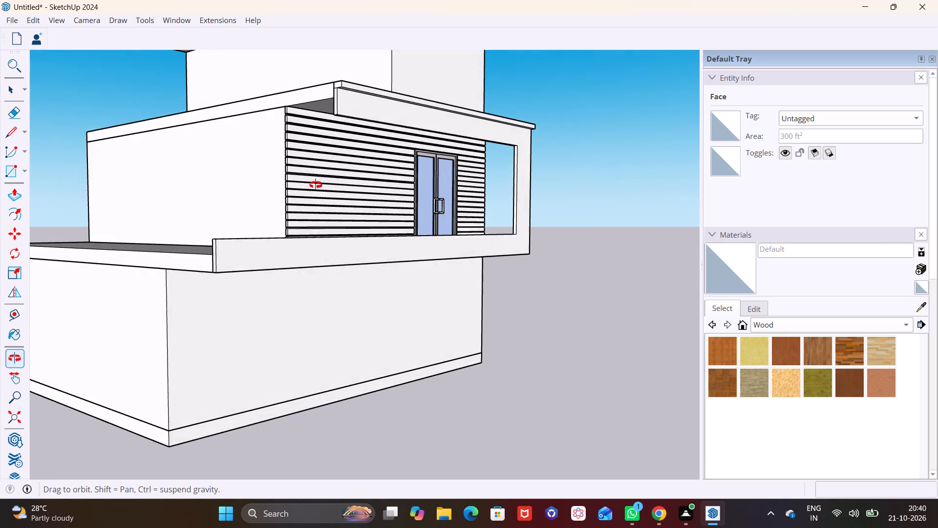
{"action": "middle_click_drag", "start_coordinate": [316, 185], "coordinate": [308, 183]}
{"action": "middle_click_drag", "start_coordinate": [268, 159], "coordinate": [362, 174]}
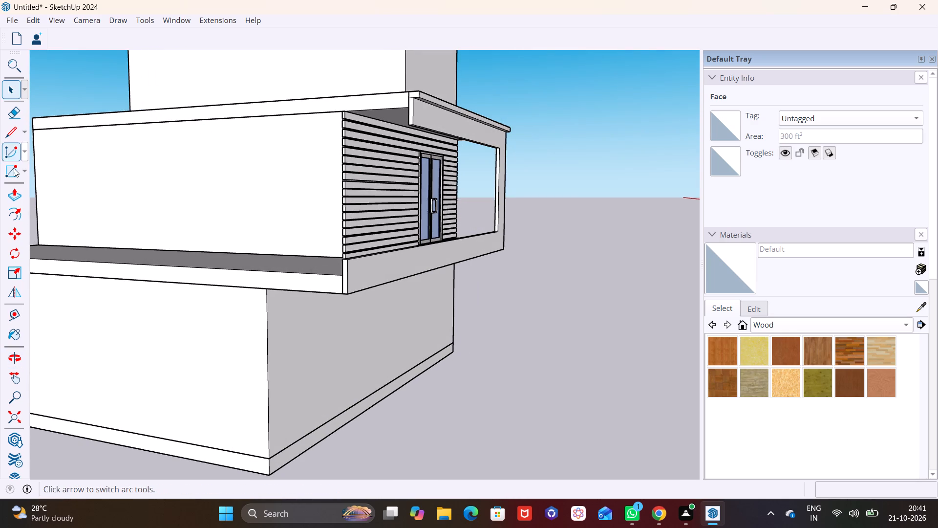
Draw a rectangle about 1' 9" wide and 1' tall on the side edge of the second-storey roof slab, near the strip-clad corner.
{"action": "left_click", "coordinate": [26, 171]}
{"action": "left_click_drag", "start_coordinate": [47, 190], "coordinate": [55, 190]}
{"action": "scroll", "coordinate": [290, 120], "scroll_direction": "up", "scroll_amount": 3}
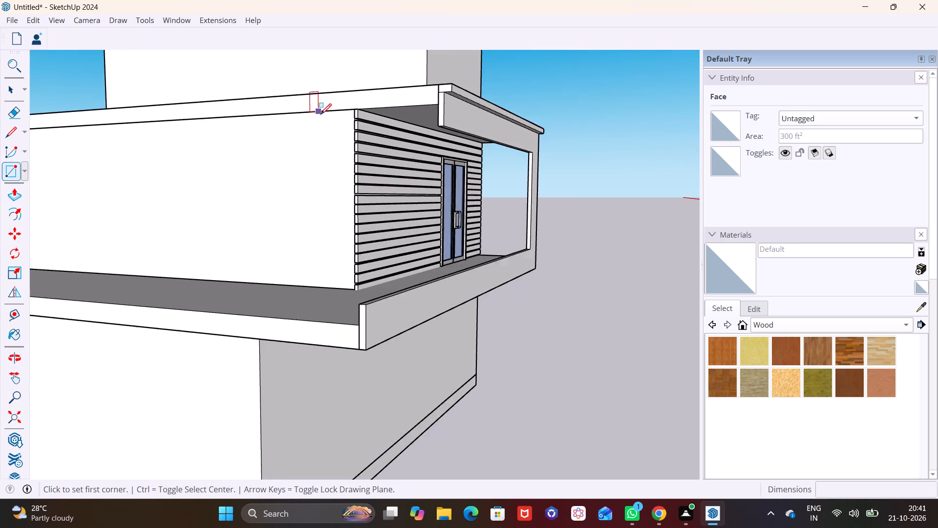
{"action": "scroll", "coordinate": [320, 114], "scroll_direction": "up", "scroll_amount": 3}
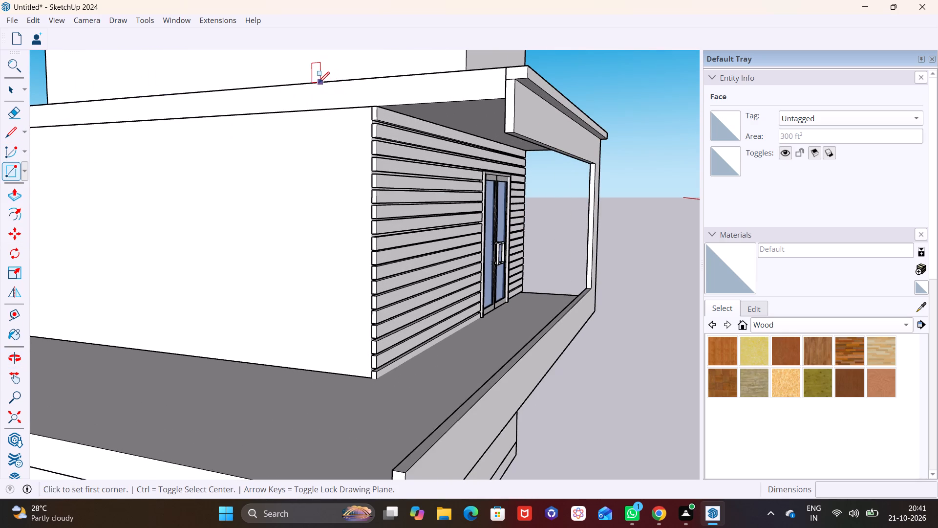
{"action": "left_click", "coordinate": [319, 83]}
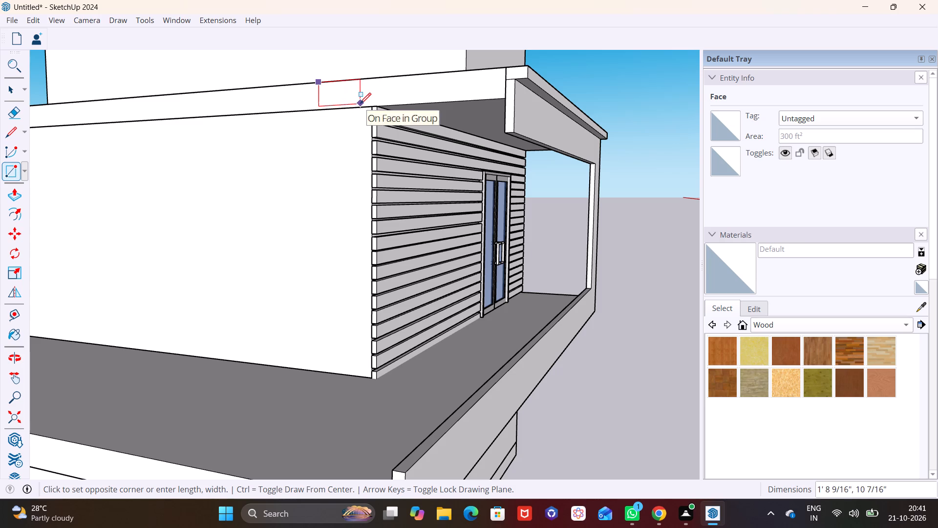
{"action": "left_click", "coordinate": [361, 104]}
Push/Pull the small rectangle outward from the slab edge by about 5' 6" as a projecting beam.
{"action": "key", "text": "space"}
{"action": "left_click", "coordinate": [341, 100]}
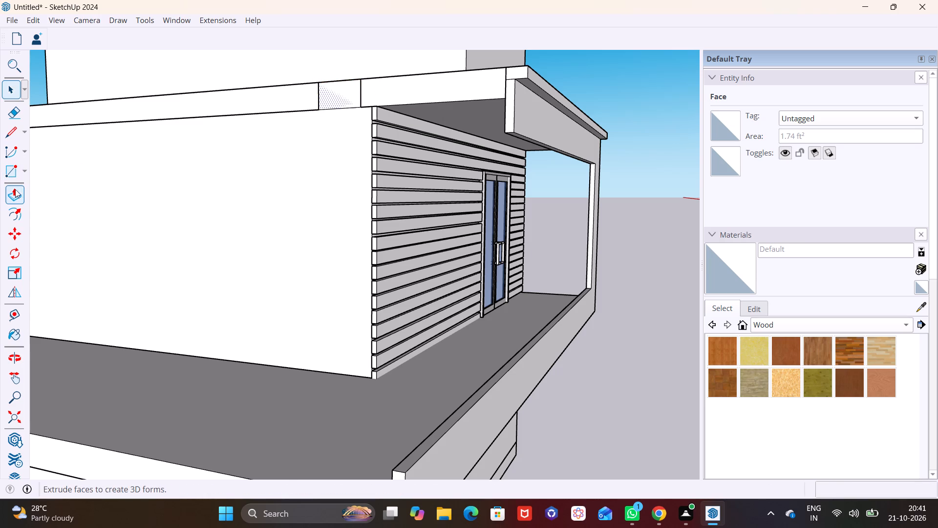
{"action": "left_click", "coordinate": [14, 191]}
{"action": "left_click", "coordinate": [343, 100]}
{"action": "scroll", "coordinate": [256, 98], "scroll_direction": "down", "scroll_amount": 5}
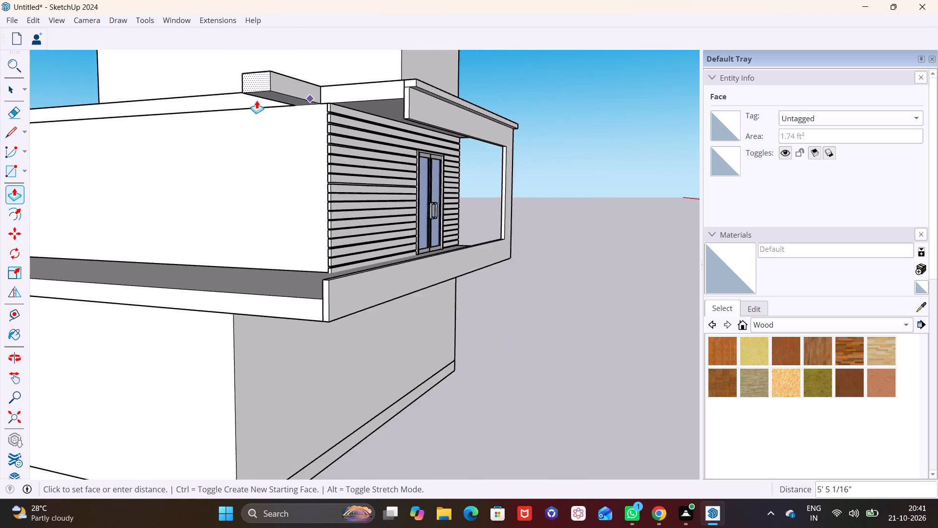
{"action": "scroll", "coordinate": [256, 100], "scroll_direction": "down", "scroll_amount": 5}
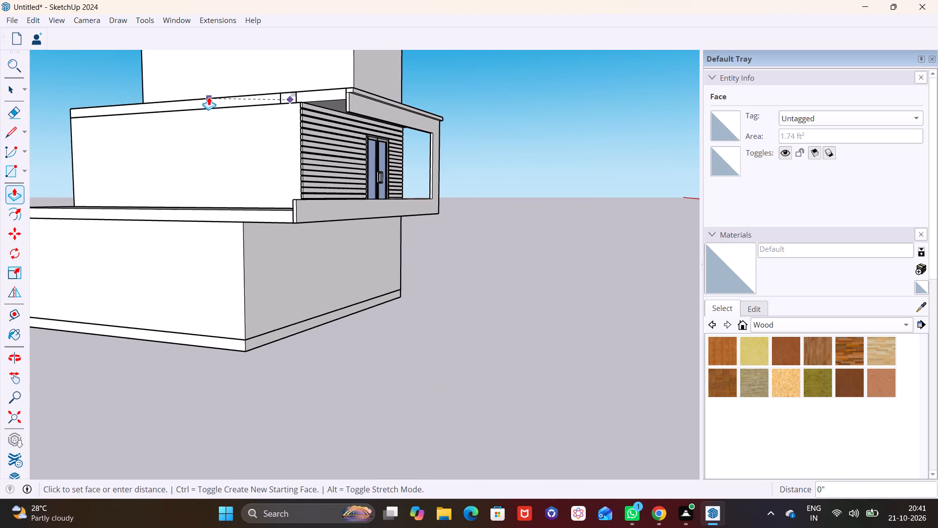
{"action": "left_click", "coordinate": [253, 123]}
{"action": "key", "text": "space"}
Push/Pull the end face of the projecting roof beam further outward by about 4' 7".
{"action": "middle_click_drag", "start_coordinate": [269, 149], "coordinate": [454, 225]}
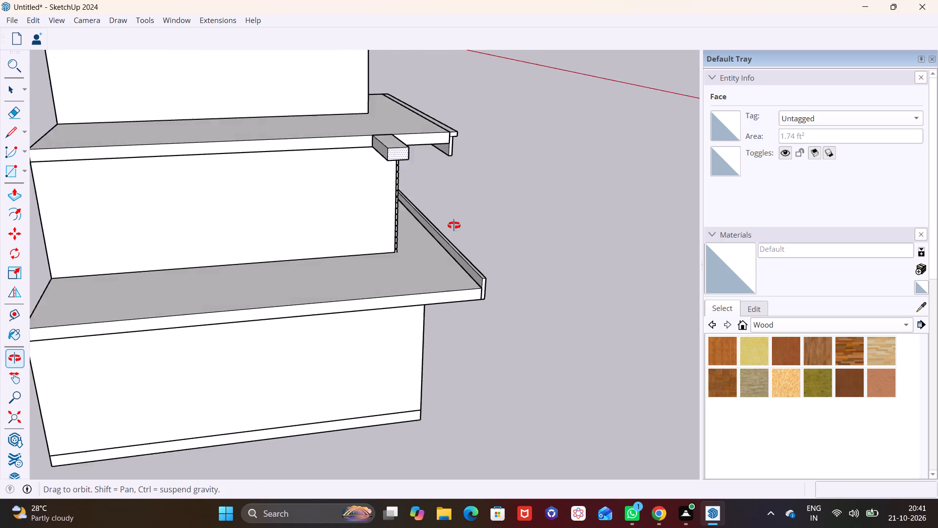
{"action": "middle_click_drag", "start_coordinate": [454, 225], "coordinate": [465, 222]}
{"action": "middle_click_drag", "start_coordinate": [437, 187], "coordinate": [118, 192]}
{"action": "middle_click_drag", "start_coordinate": [241, 150], "coordinate": [317, 160]}
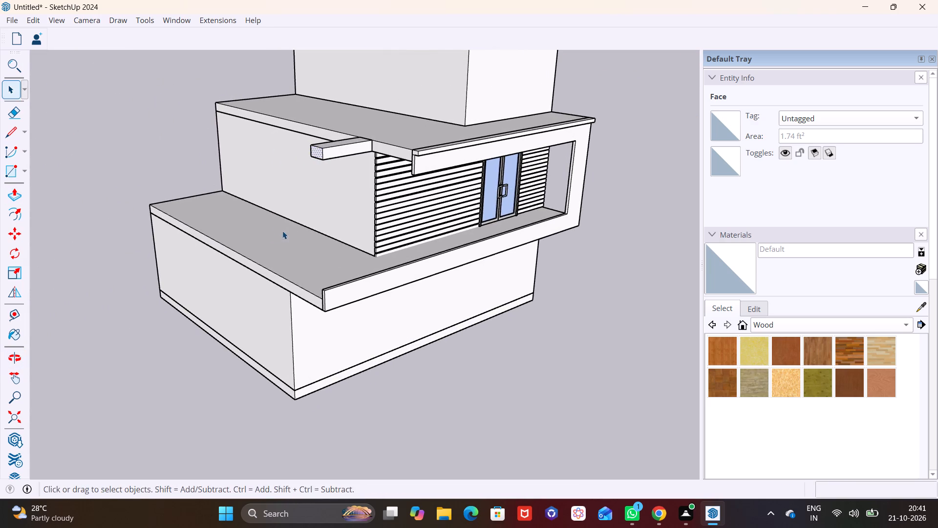
{"action": "middle_click_drag", "start_coordinate": [289, 231], "coordinate": [223, 245]}
{"action": "left_click", "coordinate": [287, 155]}
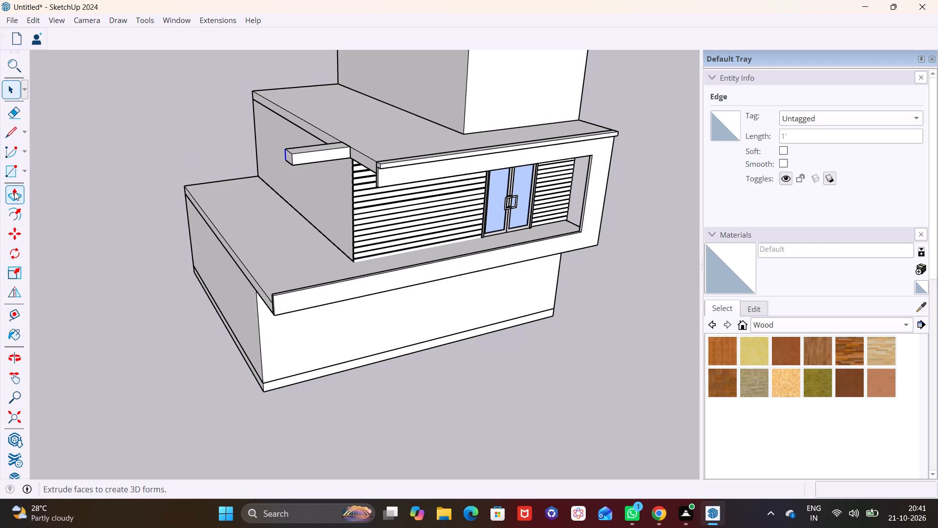
{"action": "left_click", "coordinate": [19, 191]}
{"action": "scroll", "coordinate": [317, 157], "scroll_direction": "up", "scroll_amount": 7}
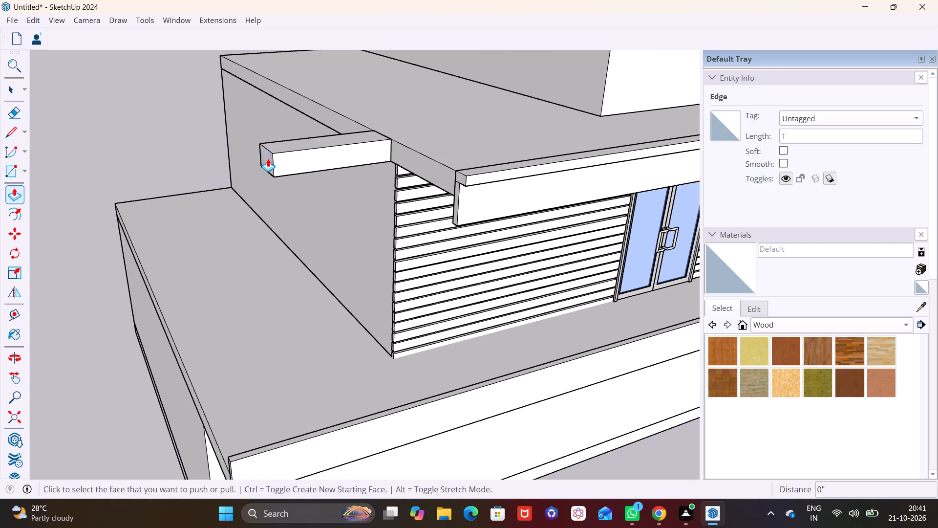
{"action": "left_click", "coordinate": [268, 158]}
{"action": "left_click", "coordinate": [156, 172]}
Draw a line across the beam's underside near its free end, splitting off a small rectangle for a post.
{"action": "middle_click_drag", "start_coordinate": [297, 224], "coordinate": [288, 199]}
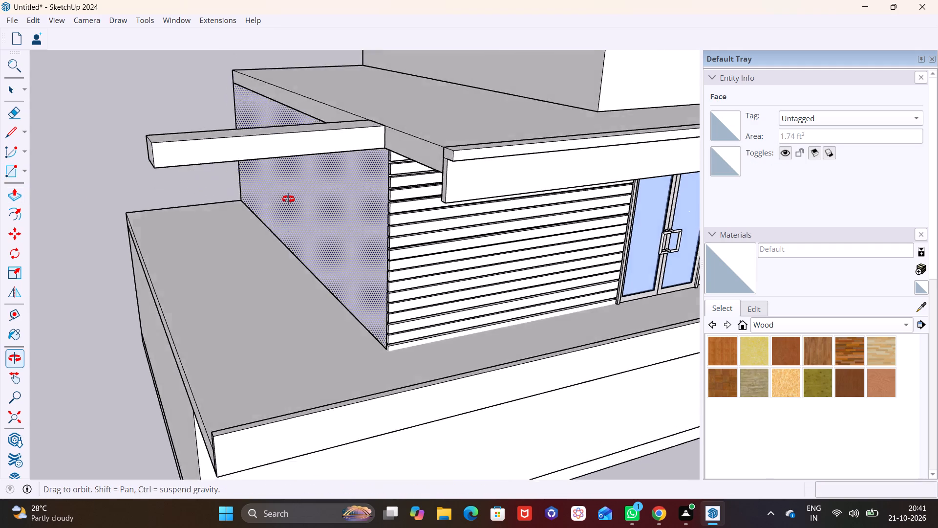
{"action": "middle_click_drag", "start_coordinate": [288, 199], "coordinate": [325, 96]}
{"action": "scroll", "coordinate": [319, 157], "scroll_direction": "up", "scroll_amount": 1}
{"action": "middle_click_drag", "start_coordinate": [319, 157], "coordinate": [365, 278]}
{"action": "middle_click_drag", "start_coordinate": [358, 255], "coordinate": [378, 160]}
{"action": "middle_click_drag", "start_coordinate": [357, 120], "coordinate": [330, 184]}
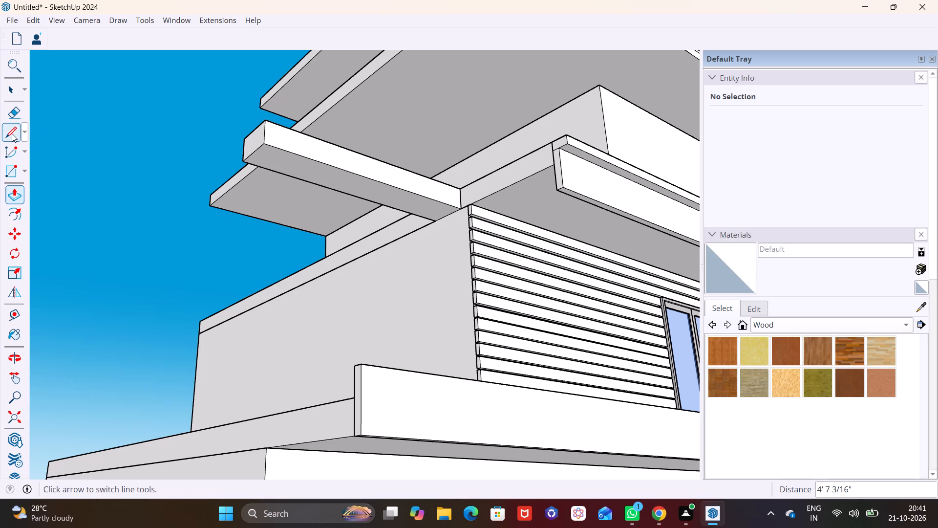
{"action": "left_click", "coordinate": [11, 133]}
{"action": "scroll", "coordinate": [259, 128], "scroll_direction": "up", "scroll_amount": 8}
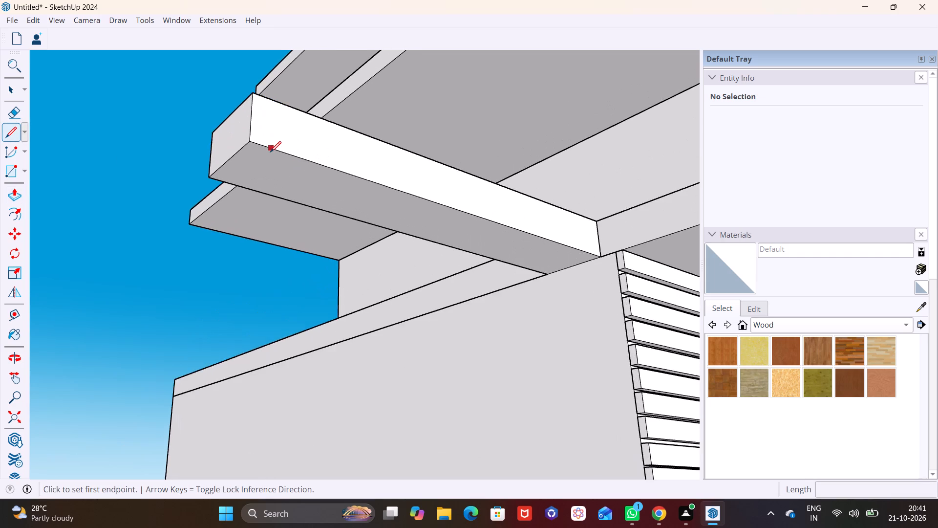
{"action": "scroll", "coordinate": [270, 152], "scroll_direction": "up", "scroll_amount": 3}
{"action": "left_click", "coordinate": [225, 200]}
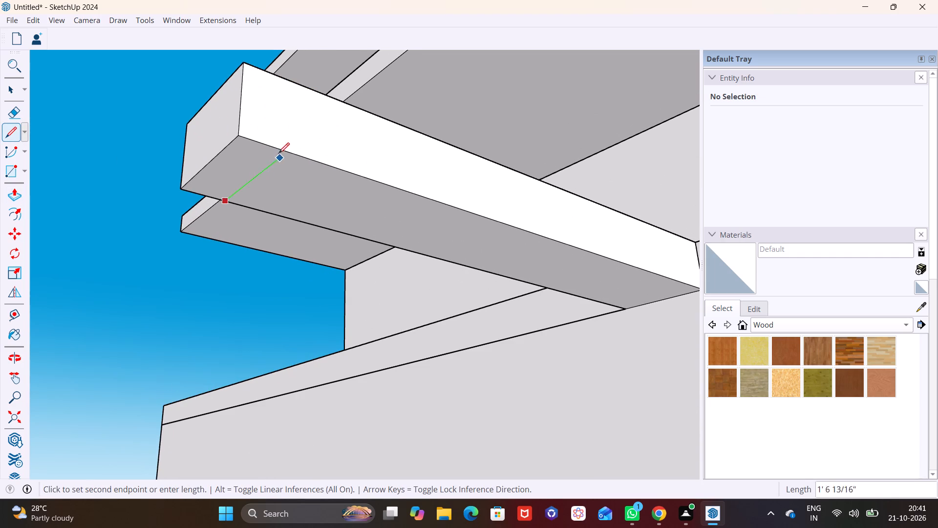
{"action": "left_click", "coordinate": [282, 148]}
Push/Pull the small rectangle under the beam's end down about 9' 10" to the terrace edge as a post.
{"action": "key", "text": "space"}
{"action": "left_click", "coordinate": [252, 157]}
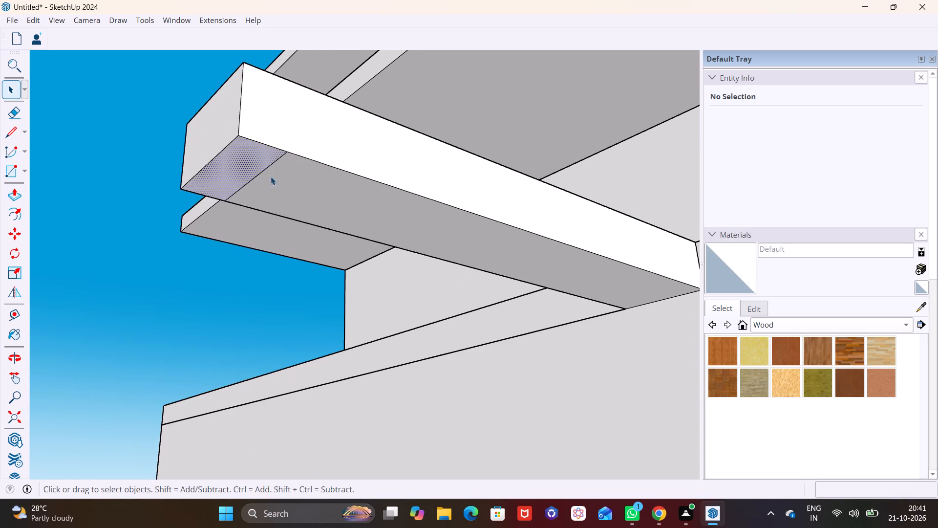
{"action": "scroll", "coordinate": [284, 183], "scroll_direction": "down", "scroll_amount": 3}
{"action": "middle_click_drag", "start_coordinate": [332, 221], "coordinate": [306, 65], "text": "shift"}
{"action": "scroll", "coordinate": [311, 147], "scroll_direction": "down", "scroll_amount": 7}
{"action": "middle_click_drag", "start_coordinate": [302, 132], "coordinate": [302, 175]}
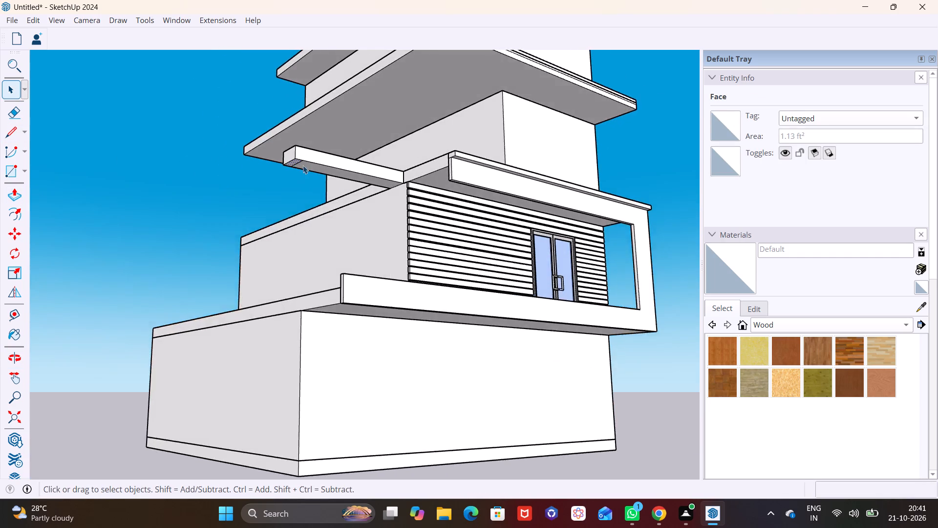
{"action": "scroll", "coordinate": [303, 162], "scroll_direction": "up", "scroll_amount": 7}
{"action": "middle_click_drag", "start_coordinate": [316, 160], "coordinate": [313, 106]}
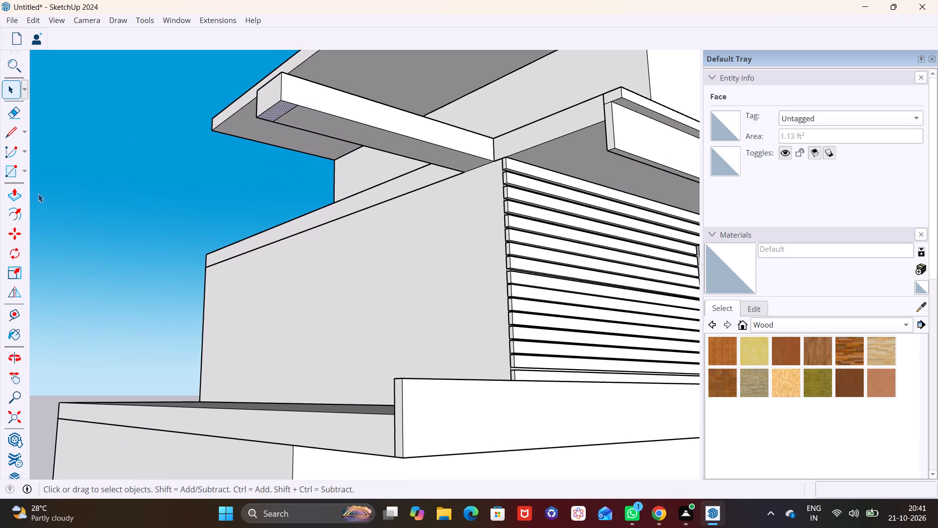
{"action": "left_click", "coordinate": [17, 193]}
{"action": "left_click", "coordinate": [279, 110]}
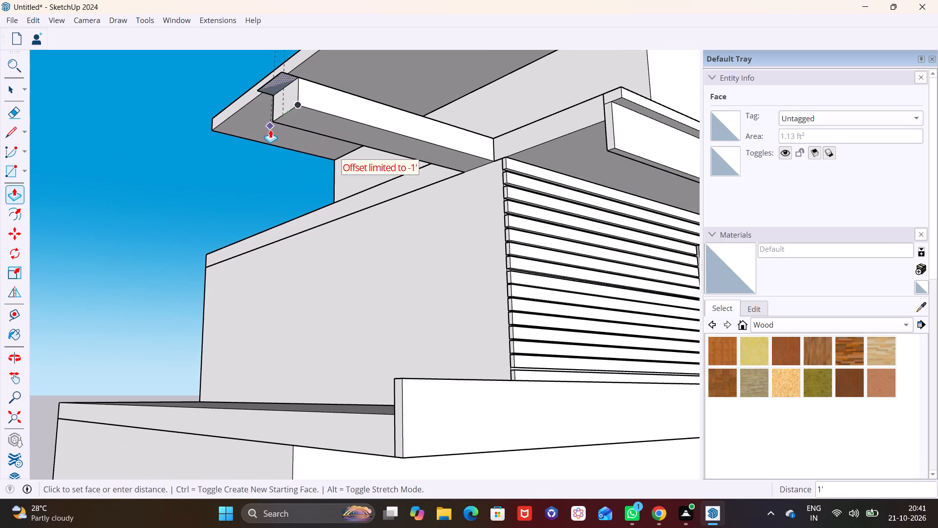
{"action": "left_click", "coordinate": [291, 411]}
{"action": "key", "text": "space"}
Push/Pull the post's outer side face inward by about 7 13/16" to thin the post.
{"action": "middle_click_drag", "start_coordinate": [340, 348], "coordinate": [313, 432]}
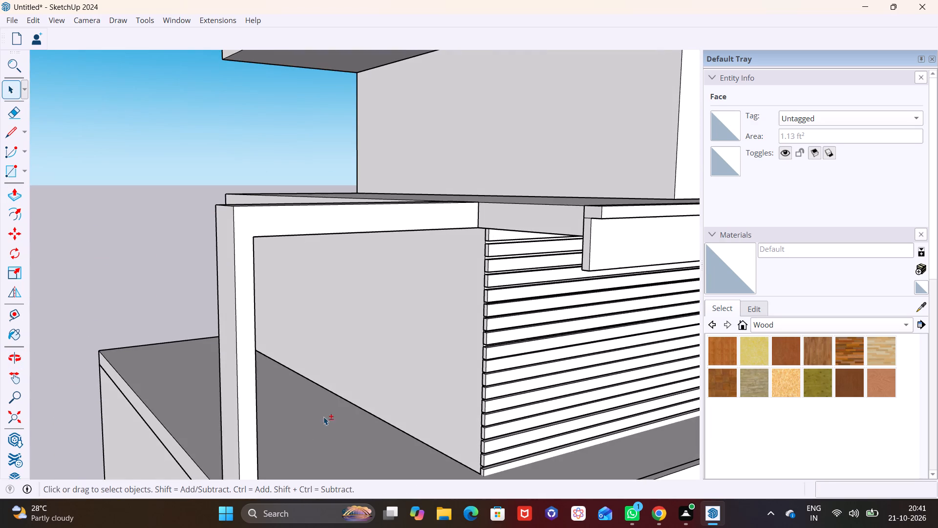
{"action": "middle_click_drag", "start_coordinate": [302, 379], "coordinate": [375, 242], "text": "shift"}
{"action": "scroll", "coordinate": [342, 282], "scroll_direction": "up", "scroll_amount": 5}
{"action": "middle_click_drag", "start_coordinate": [406, 285], "coordinate": [380, 240]}
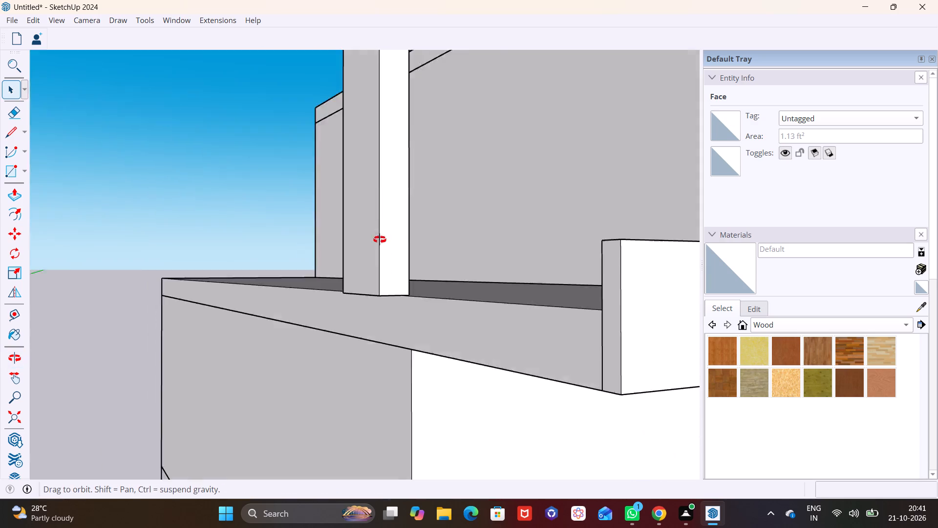
{"action": "middle_click_drag", "start_coordinate": [380, 240], "coordinate": [406, 179]}
{"action": "key", "text": "space"}
{"action": "left_click", "coordinate": [348, 243]}
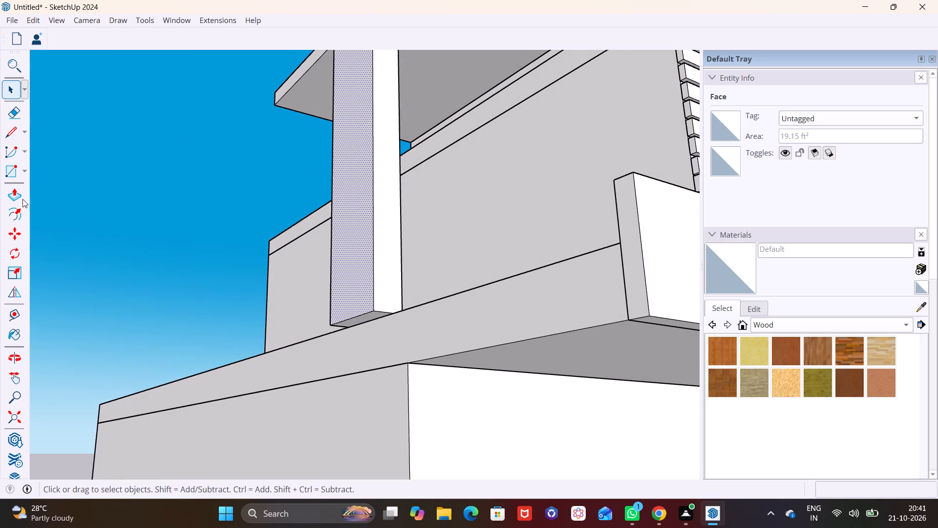
{"action": "left_click", "coordinate": [13, 191]}
{"action": "left_click", "coordinate": [339, 282]}
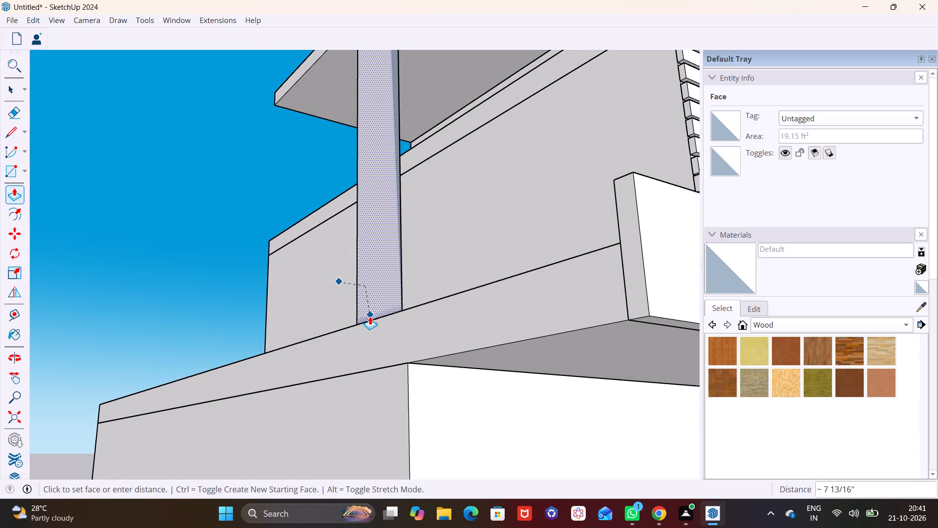
{"action": "left_click", "coordinate": [370, 318]}
Push/Pull the post's inner side face toward the building by about 3 3/4" to thicken the post.
{"action": "middle_click_drag", "start_coordinate": [450, 290], "coordinate": [348, 313]}
{"action": "middle_click_drag", "start_coordinate": [262, 258], "coordinate": [536, 240]}
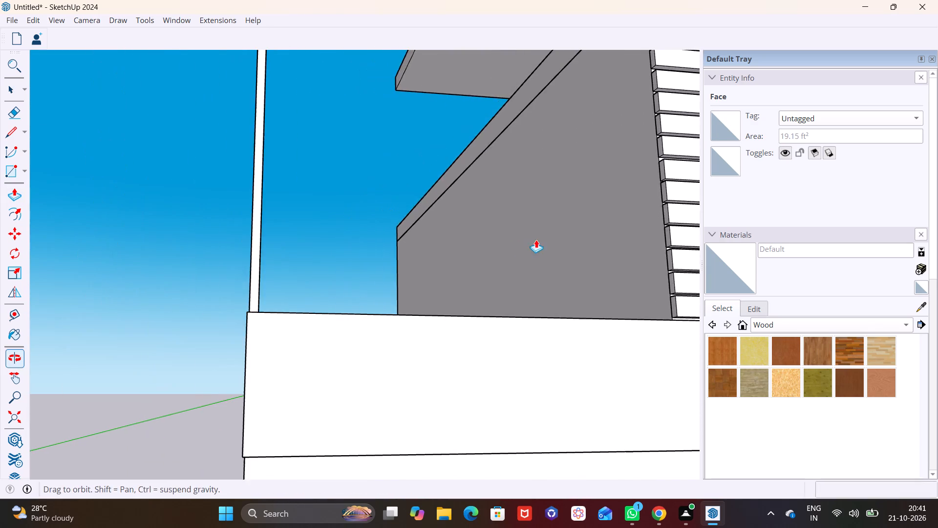
{"action": "middle_click_drag", "start_coordinate": [431, 250], "coordinate": [285, 273]}
{"action": "key", "text": "space"}
{"action": "left_click", "coordinate": [130, 242]}
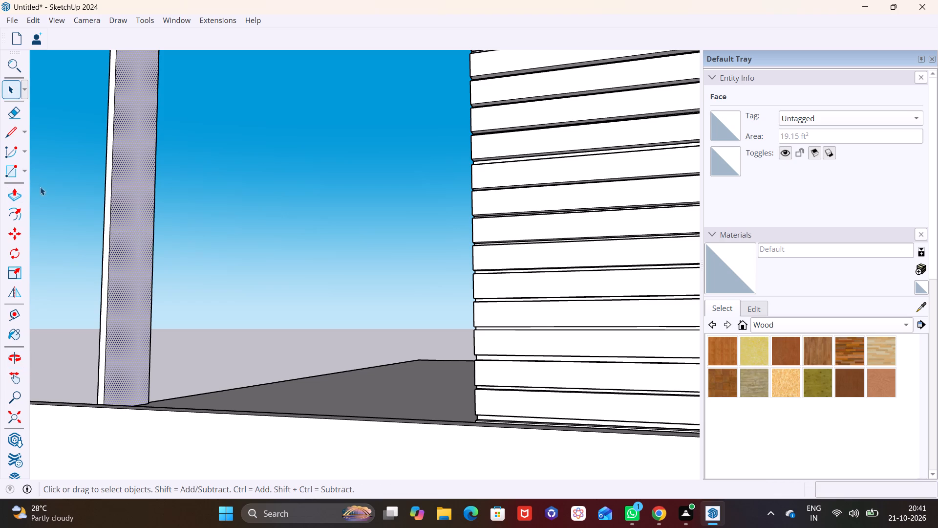
{"action": "left_click", "coordinate": [7, 195]}
{"action": "left_click", "coordinate": [136, 236]}
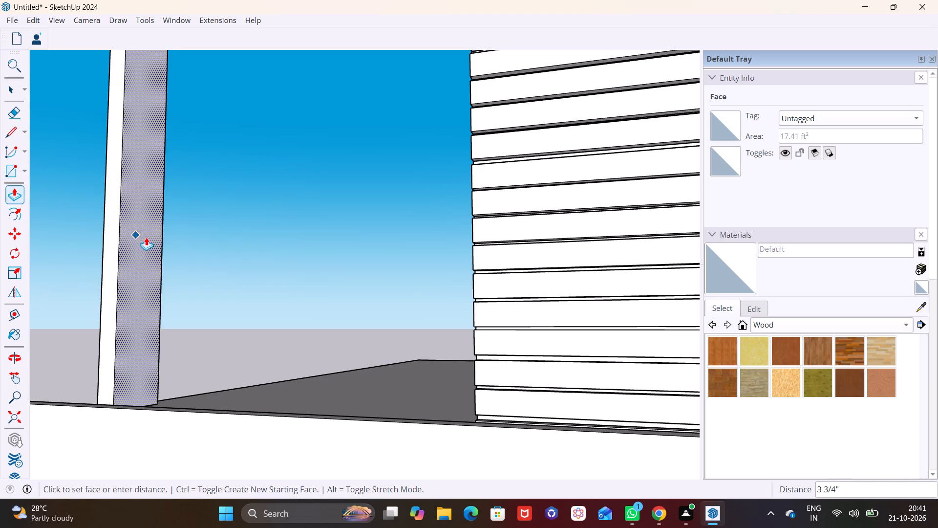
{"action": "left_click", "coordinate": [149, 238]}
{"action": "key", "text": "space"}
{"action": "left_click", "coordinate": [220, 286]}
Push/Pull the beam's underside up by about 4 3/4" to make the beam slimmer.
{"action": "scroll", "coordinate": [218, 286], "scroll_direction": "down", "scroll_amount": 4}
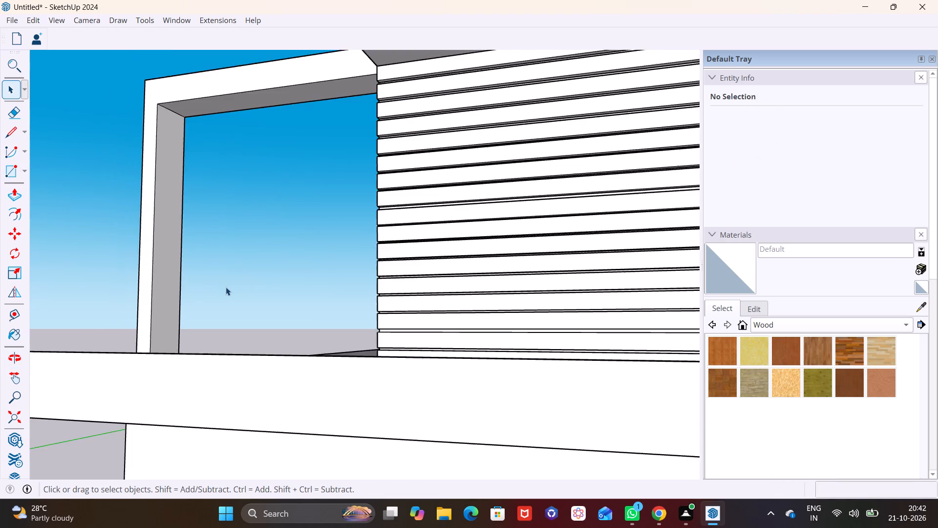
{"action": "scroll", "coordinate": [226, 287], "scroll_direction": "down", "scroll_amount": 2}
{"action": "middle_click_drag", "start_coordinate": [234, 290], "coordinate": [392, 320]}
{"action": "middle_click_drag", "start_coordinate": [355, 209], "coordinate": [351, 263]}
{"action": "middle_click_drag", "start_coordinate": [326, 192], "coordinate": [340, 136]}
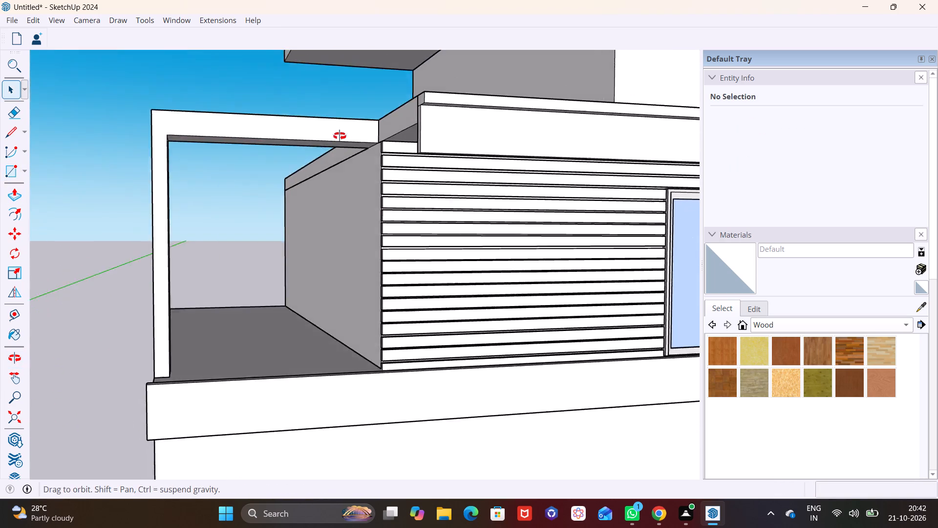
{"action": "middle_click_drag", "start_coordinate": [340, 136], "coordinate": [340, 115]}
{"action": "key", "text": "z"}
{"action": "middle_click_drag", "start_coordinate": [329, 109], "coordinate": [300, 243]}
{"action": "middle_click_drag", "start_coordinate": [278, 217], "coordinate": [315, 111]}
{"action": "scroll", "coordinate": [269, 249], "scroll_direction": "up", "scroll_amount": 5}
{"action": "key", "text": "space"}
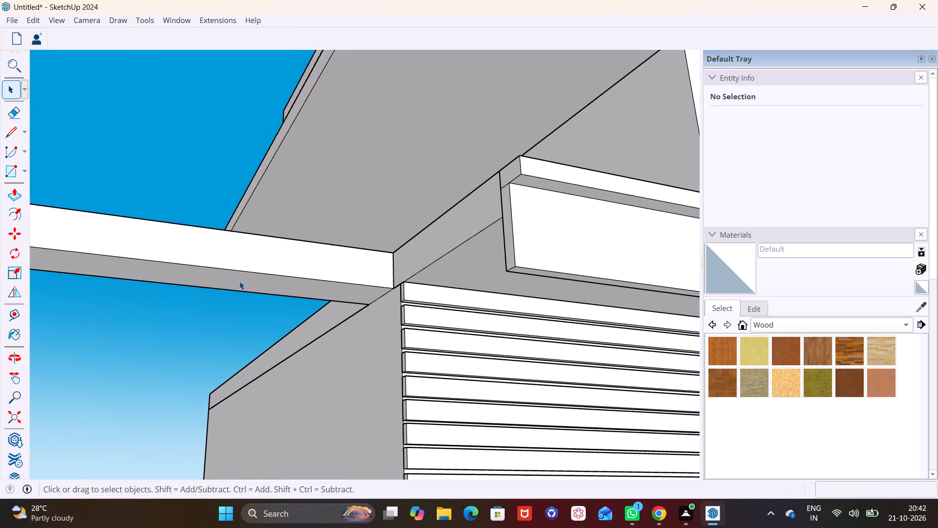
{"action": "left_click", "coordinate": [240, 274]}
{"action": "left_click", "coordinate": [12, 198]}
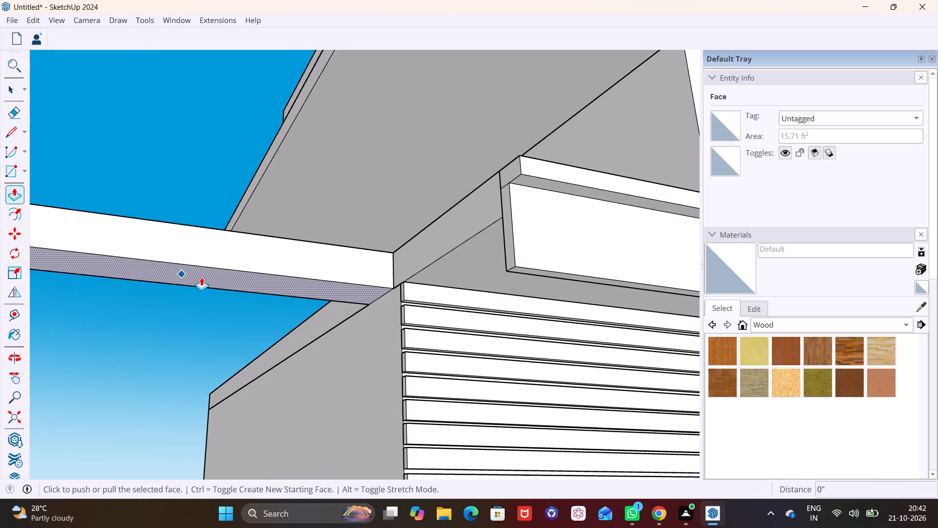
{"action": "left_click", "coordinate": [223, 280]}
{"action": "left_click", "coordinate": [233, 266]}
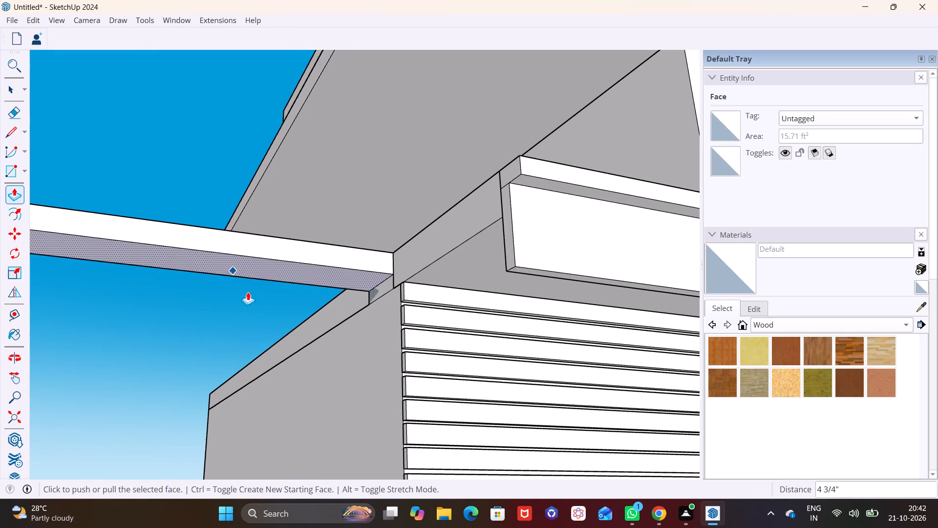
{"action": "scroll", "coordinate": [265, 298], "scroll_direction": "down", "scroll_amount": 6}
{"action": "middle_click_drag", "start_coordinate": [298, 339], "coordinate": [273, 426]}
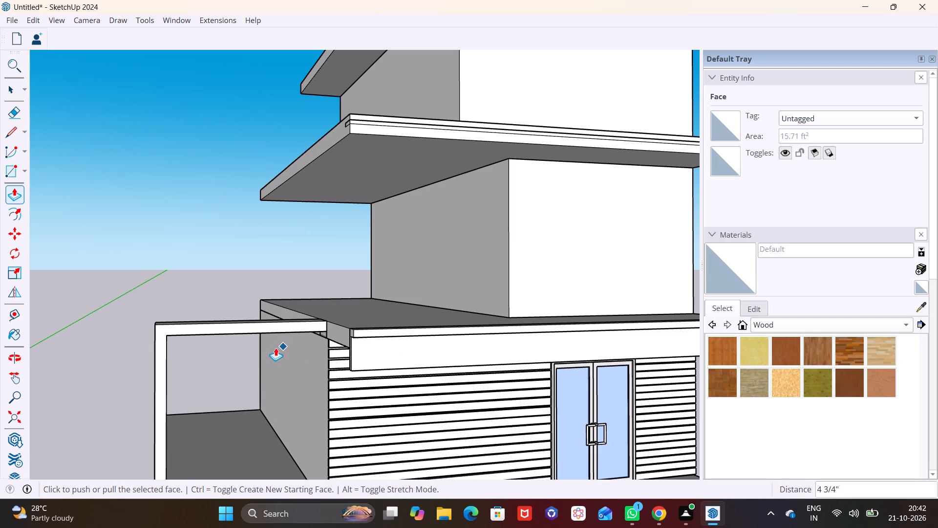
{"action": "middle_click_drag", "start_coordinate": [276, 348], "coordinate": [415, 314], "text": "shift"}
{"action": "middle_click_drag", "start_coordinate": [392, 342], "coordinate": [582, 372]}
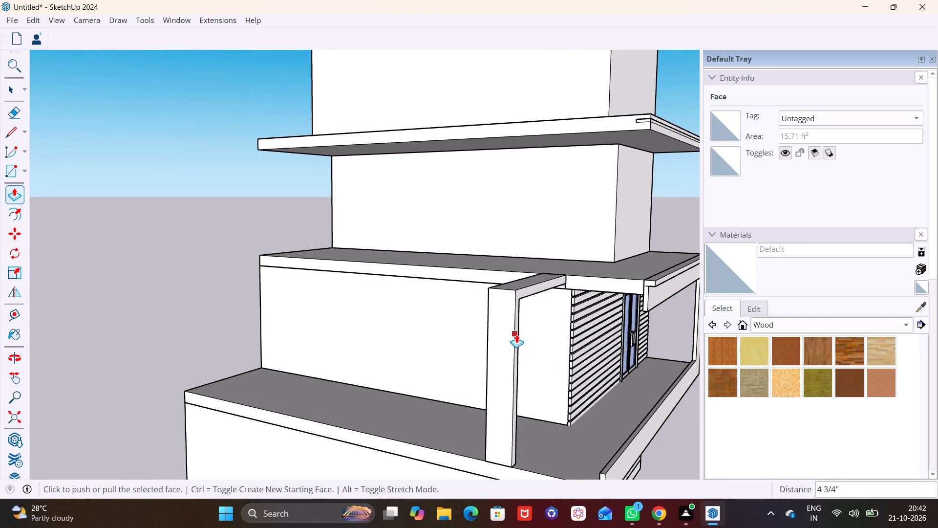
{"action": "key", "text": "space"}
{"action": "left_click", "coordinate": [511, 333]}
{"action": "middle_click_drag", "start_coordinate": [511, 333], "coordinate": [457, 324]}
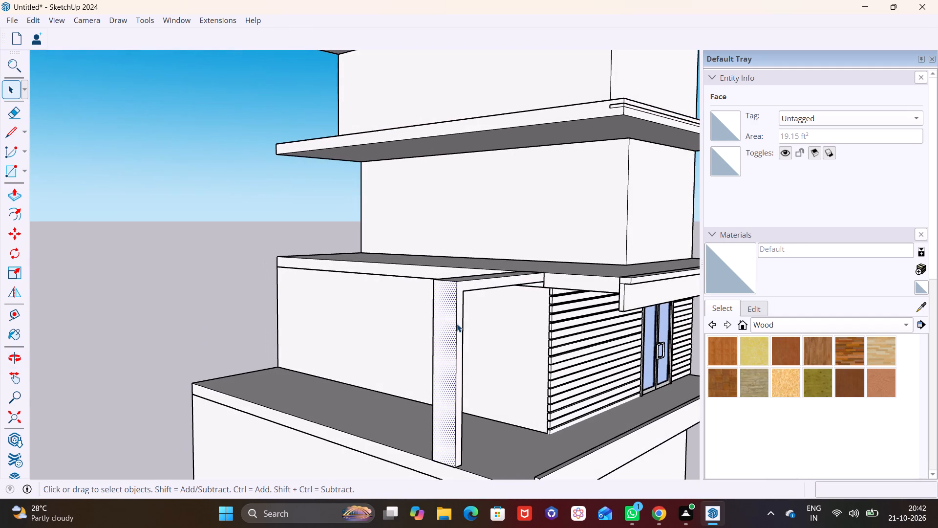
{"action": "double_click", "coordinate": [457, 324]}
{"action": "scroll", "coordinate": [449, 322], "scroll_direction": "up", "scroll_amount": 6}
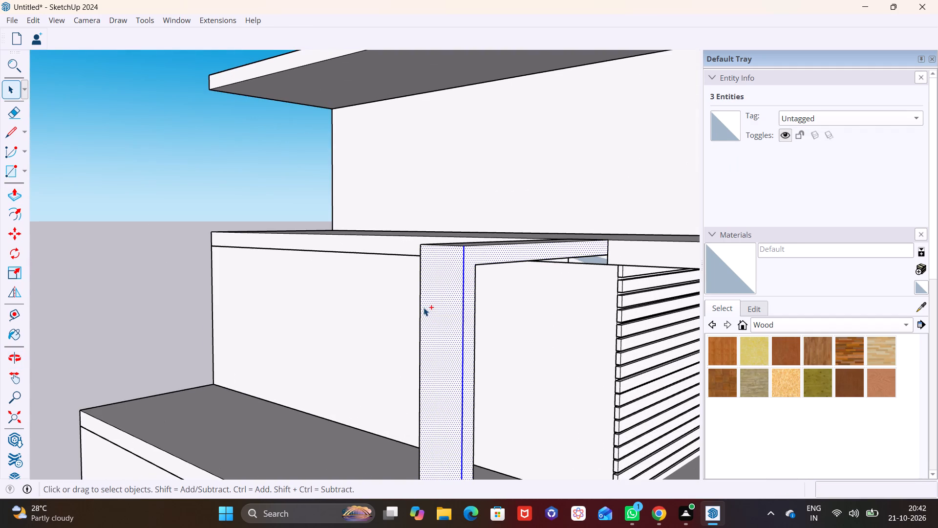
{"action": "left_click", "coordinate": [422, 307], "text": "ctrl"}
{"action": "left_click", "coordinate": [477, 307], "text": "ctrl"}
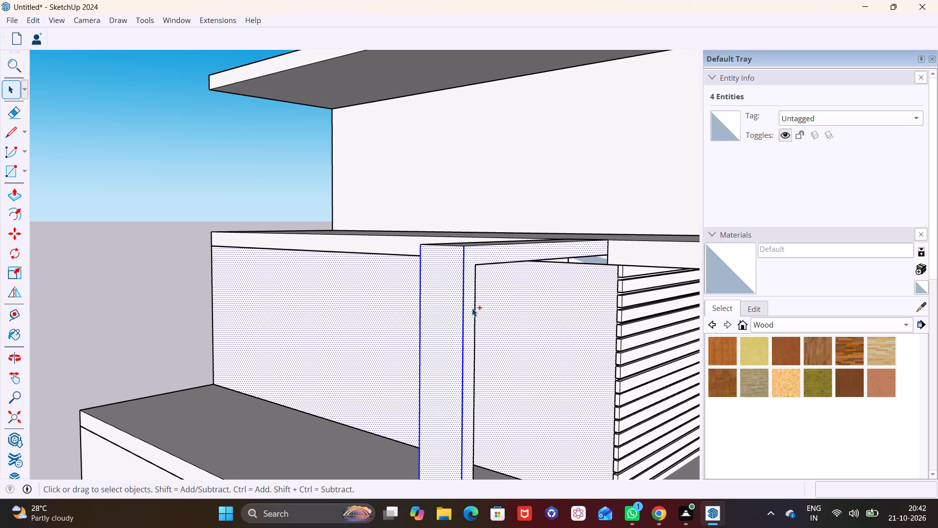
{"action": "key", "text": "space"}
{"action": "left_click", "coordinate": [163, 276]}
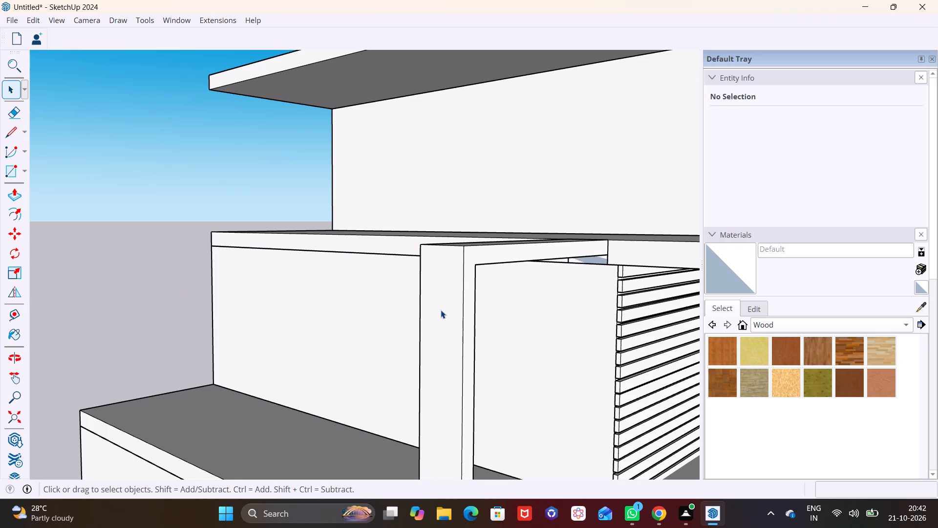
Select all faces and edges of the side beam-and-post frame and copy it about 3' 1" along the roof slab's edge.
{"action": "double_click", "coordinate": [441, 310]}
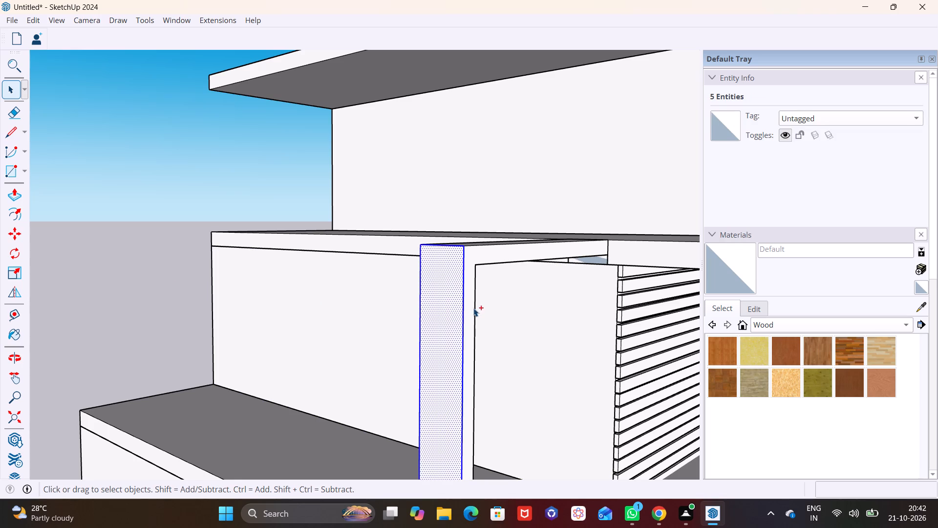
{"action": "left_click", "coordinate": [474, 307], "text": "ctrl"}
{"action": "left_click", "coordinate": [469, 308], "text": "ctrl"}
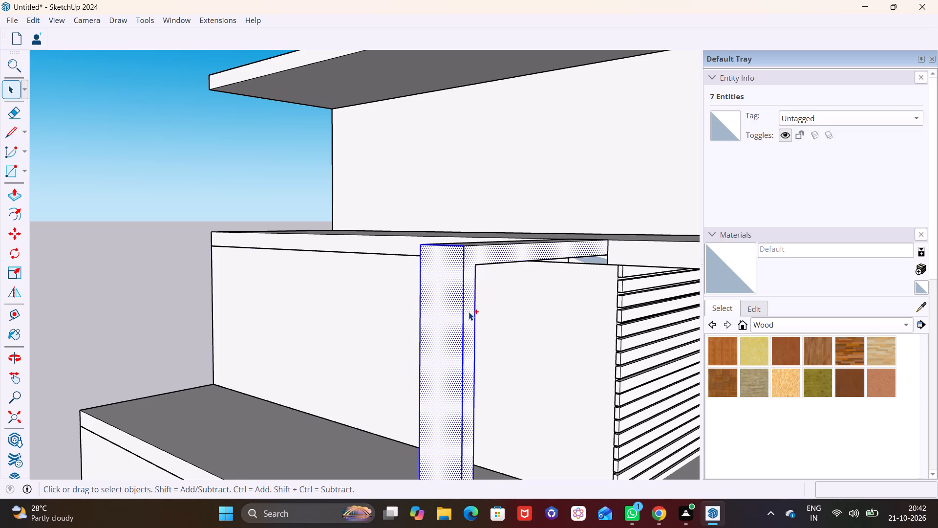
{"action": "middle_click_drag", "start_coordinate": [478, 299], "coordinate": [440, 377]}
{"action": "left_click", "coordinate": [436, 333], "text": "ctrl"}
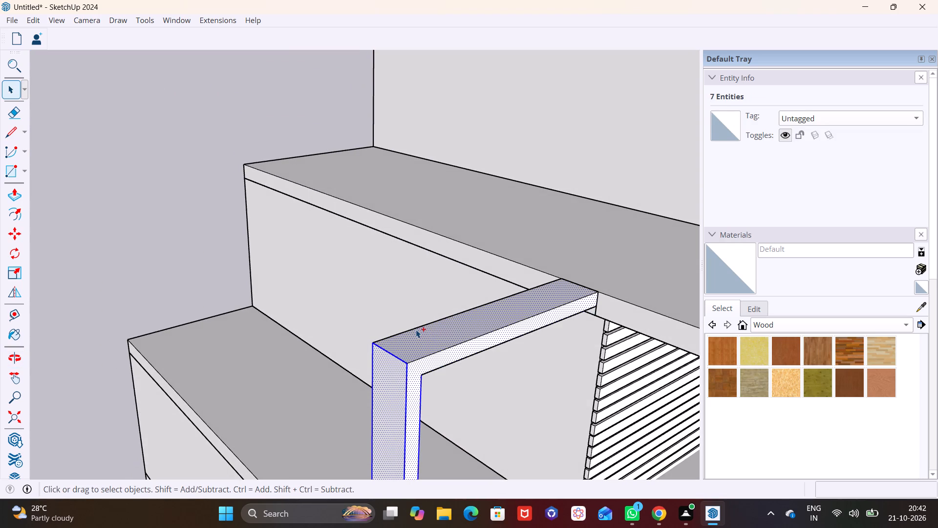
{"action": "left_click", "coordinate": [415, 329], "text": "ctrl"}
{"action": "left_click", "coordinate": [447, 349], "text": "ctrl"}
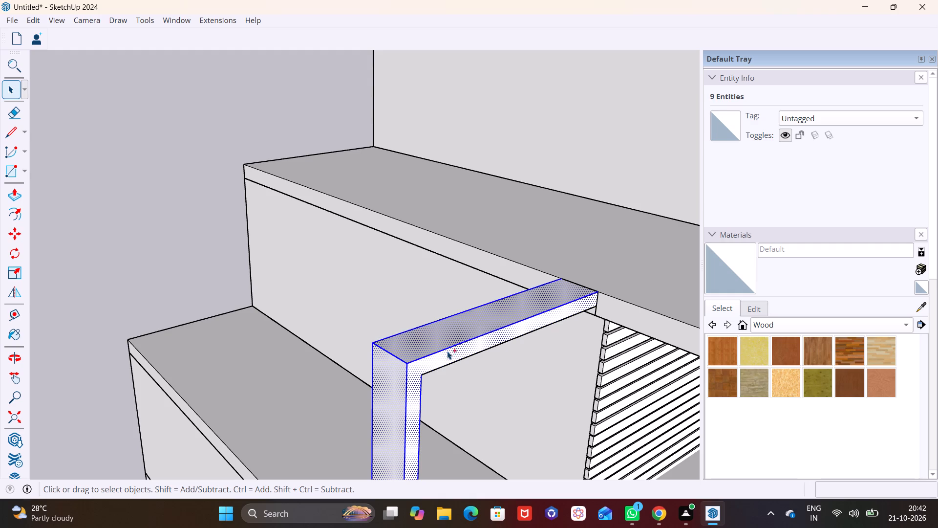
{"action": "left_click", "coordinate": [447, 365], "text": "ctrl"}
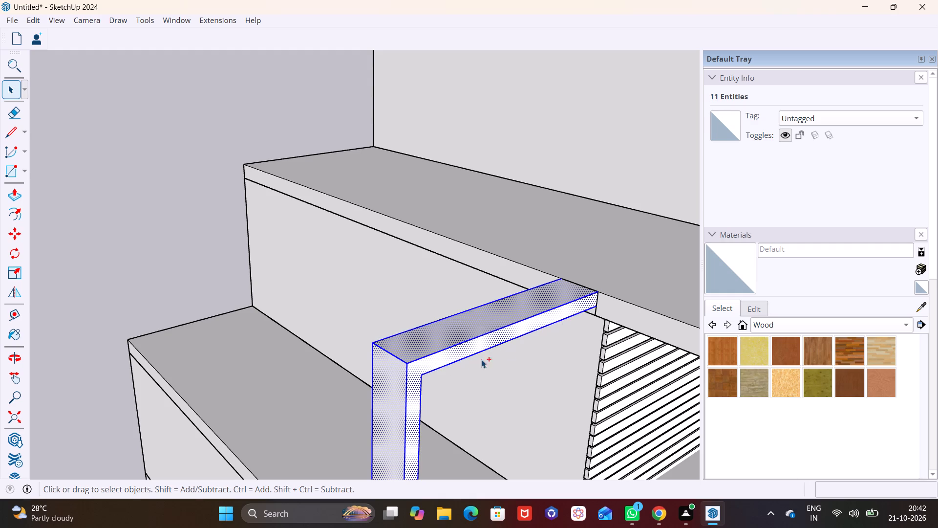
{"action": "middle_click_drag", "start_coordinate": [467, 363], "coordinate": [679, 349]}
{"action": "middle_click", "coordinate": [611, 344], "text": "ctrl"}
{"action": "middle_click_drag", "start_coordinate": [591, 347], "coordinate": [597, 351]}
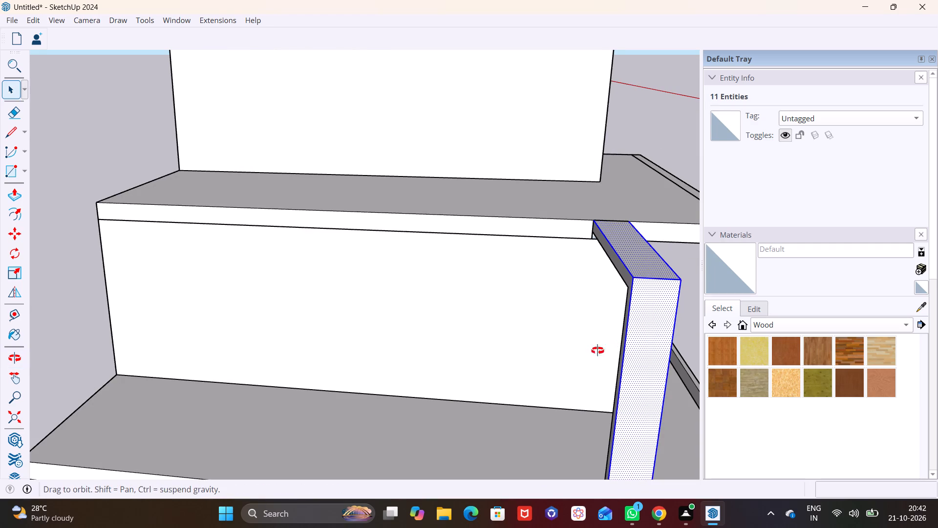
{"action": "middle_click_drag", "start_coordinate": [597, 351], "coordinate": [682, 356]}
{"action": "middle_click_drag", "start_coordinate": [606, 300], "coordinate": [418, 309], "text": "shift"}
{"action": "middle_click_drag", "start_coordinate": [481, 331], "coordinate": [570, 316]}
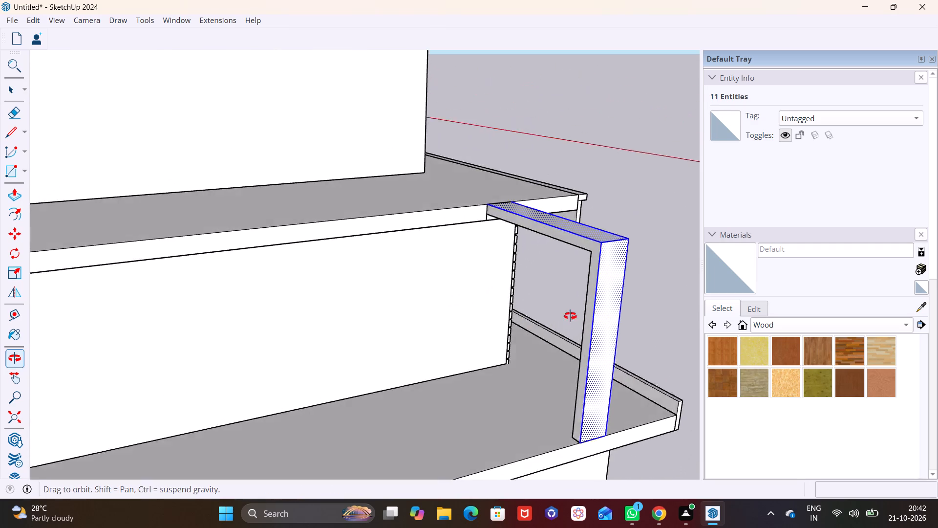
{"action": "middle_click_drag", "start_coordinate": [570, 316], "coordinate": [578, 307]}
{"action": "scroll", "coordinate": [588, 230], "scroll_direction": "up", "scroll_amount": 6}
{"action": "left_click", "coordinate": [630, 209], "text": "ctrl"}
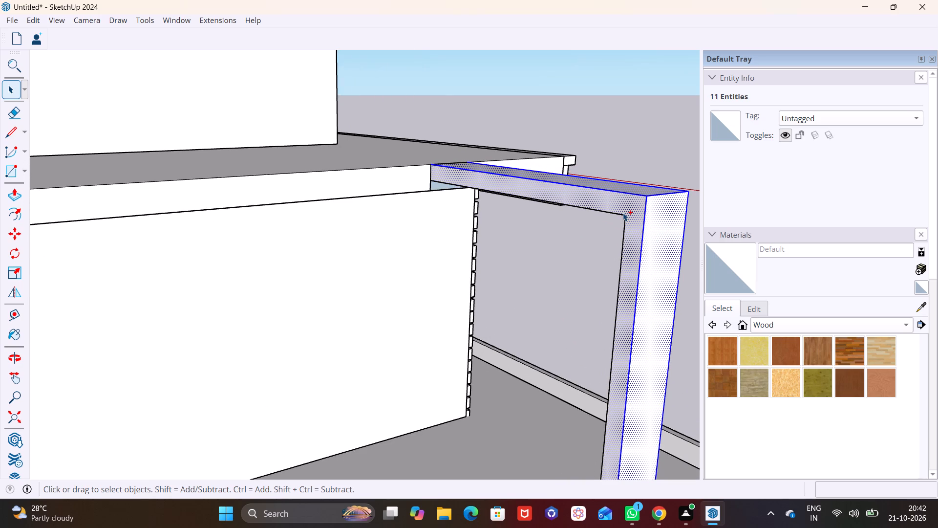
{"action": "left_click", "coordinate": [621, 215], "text": "ctrl"}
{"action": "left_click", "coordinate": [625, 238], "text": "ctrl"}
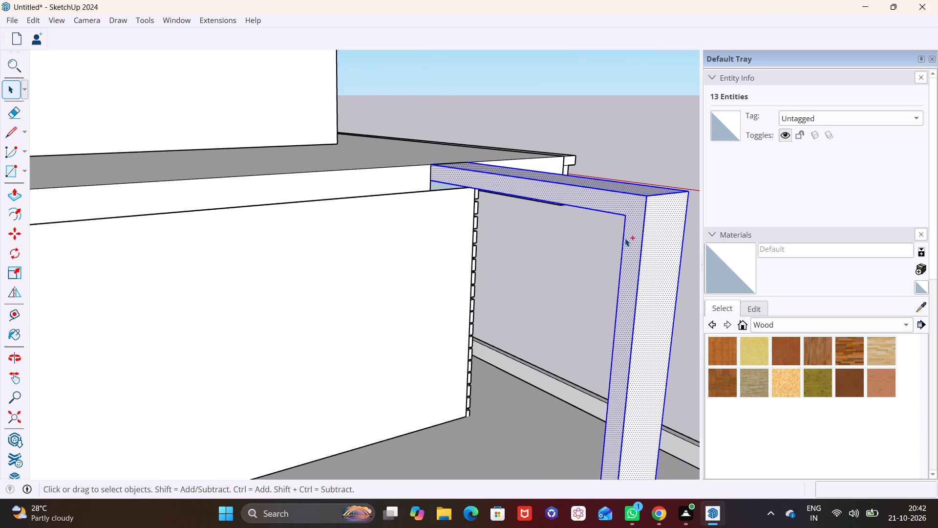
{"action": "middle_click_drag", "start_coordinate": [610, 252], "coordinate": [386, 242]}
{"action": "middle_click_drag", "start_coordinate": [275, 236], "coordinate": [391, 224], "text": "shift"}
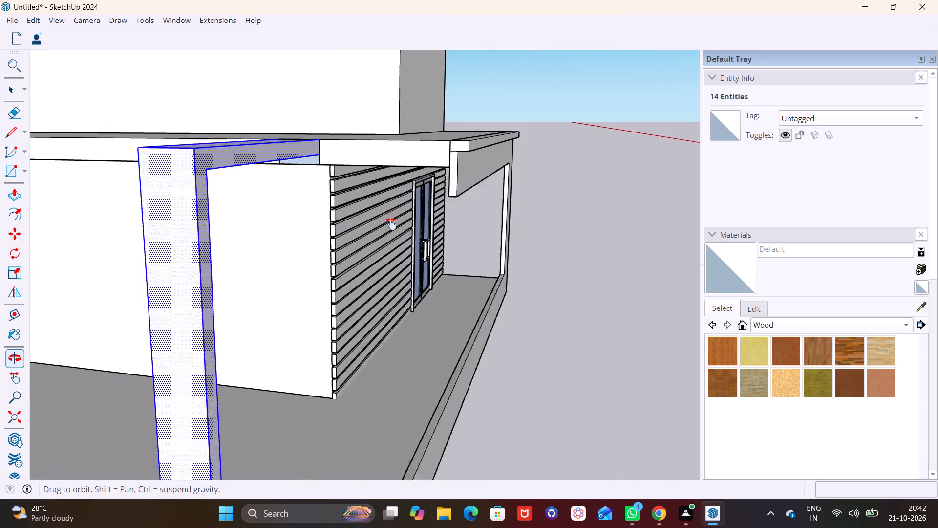
{"action": "middle_click_drag", "start_coordinate": [391, 224], "coordinate": [602, 216], "text": "shift"}
{"action": "middle_click_drag", "start_coordinate": [552, 313], "coordinate": [383, 289]}
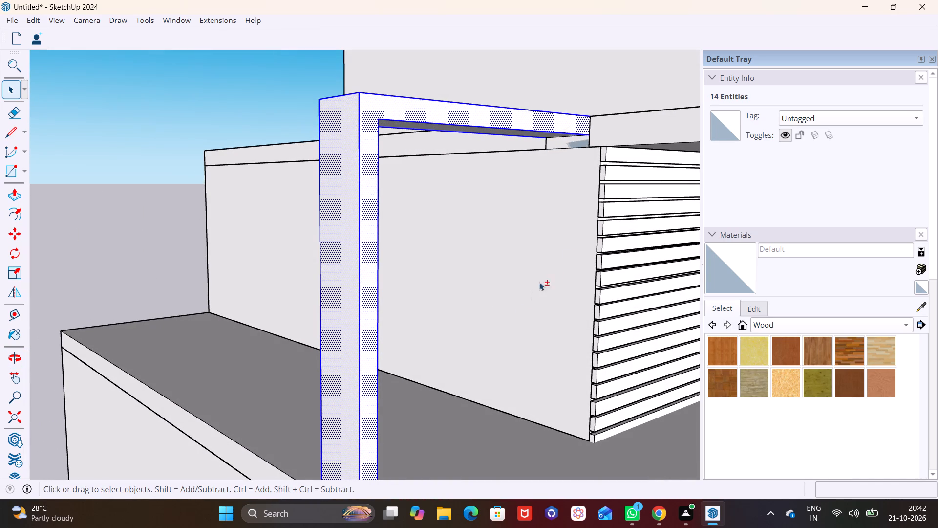
{"action": "middle_click_drag", "start_coordinate": [520, 295], "coordinate": [365, 299], "text": "shift"}
{"action": "scroll", "coordinate": [405, 299], "scroll_direction": "up", "scroll_amount": 1}
{"action": "middle_click_drag", "start_coordinate": [360, 297], "coordinate": [496, 251], "text": "shift"}
{"action": "middle_click_drag", "start_coordinate": [562, 315], "coordinate": [538, 315]}
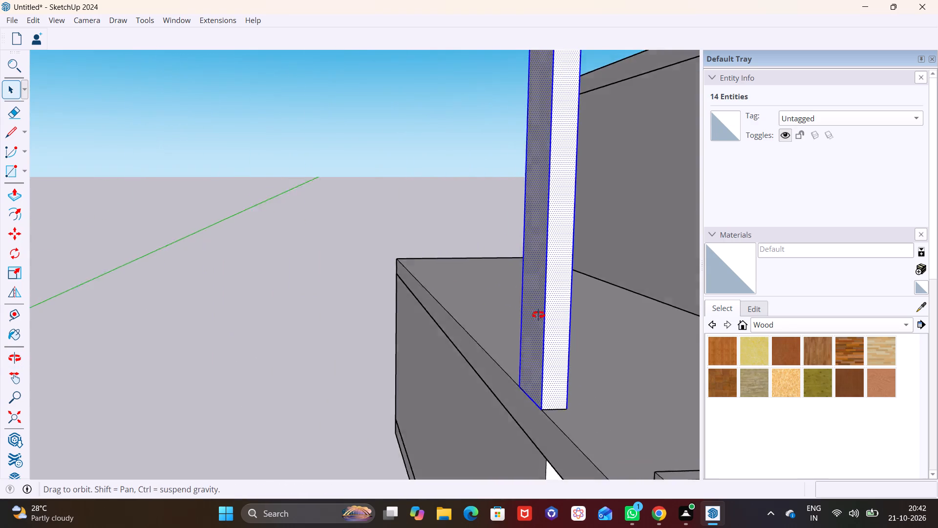
{"action": "middle_click_drag", "start_coordinate": [538, 315], "coordinate": [418, 309]}
{"action": "middle_click_drag", "start_coordinate": [614, 319], "coordinate": [482, 289], "text": "shift"}
{"action": "left_click", "coordinate": [347, 297], "text": "ctrl"}
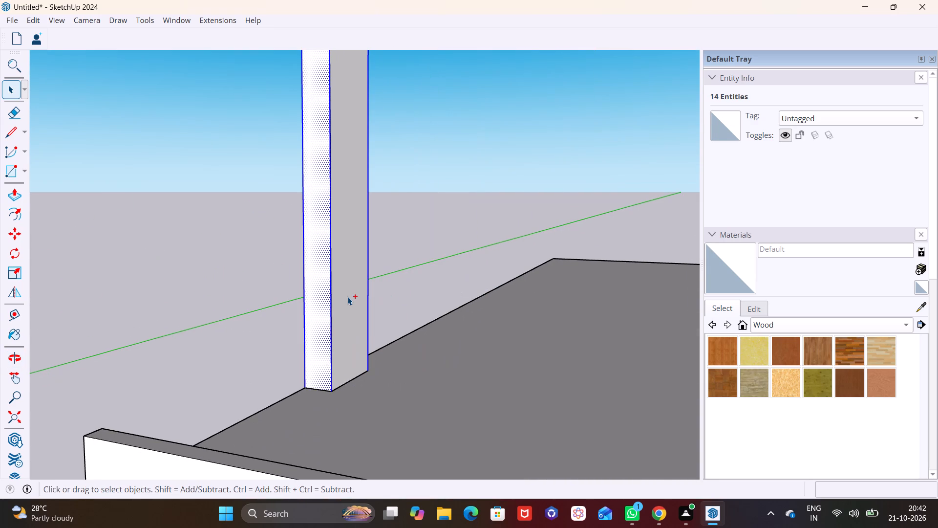
{"action": "left_click", "coordinate": [356, 377], "text": "ctrl"}
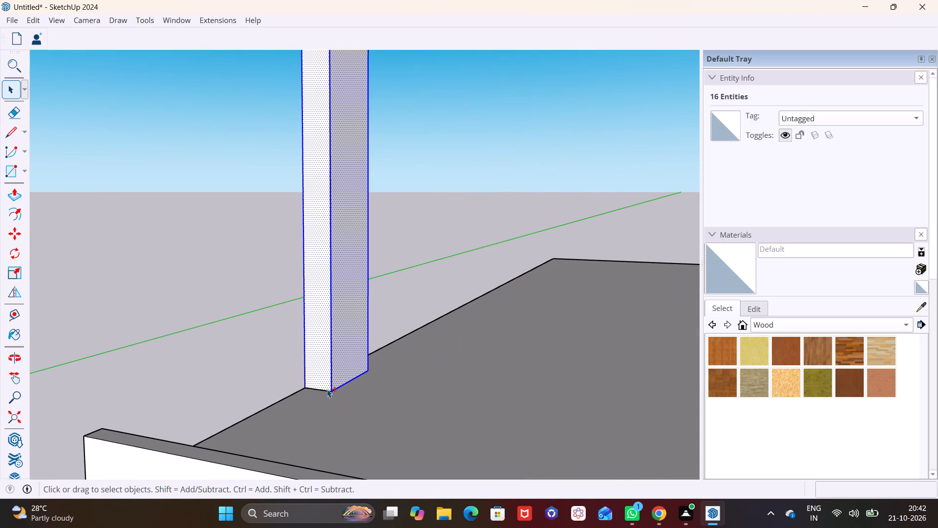
{"action": "left_click", "coordinate": [327, 389], "text": "ctrl"}
{"action": "left_click", "coordinate": [327, 391], "text": "ctrl"}
{"action": "middle_click_drag", "start_coordinate": [361, 366], "coordinate": [464, 385]}
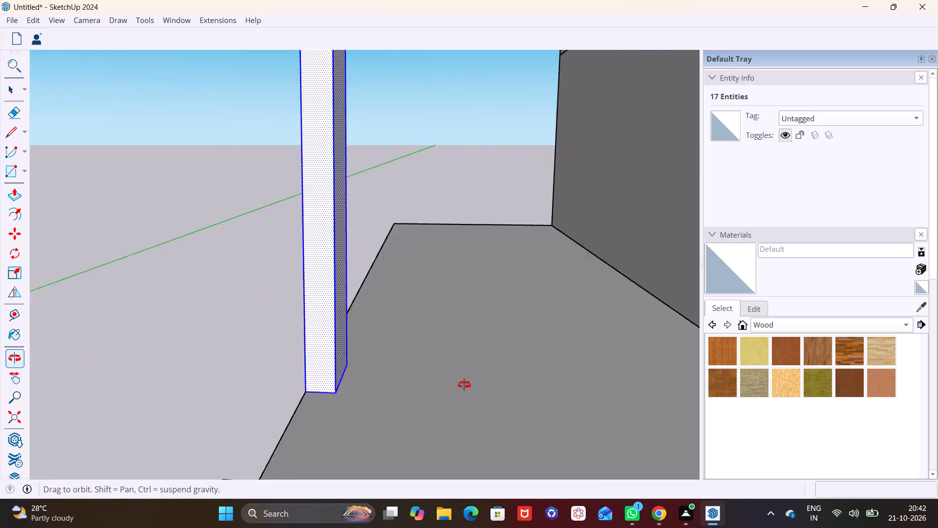
{"action": "middle_click_drag", "start_coordinate": [464, 385], "coordinate": [653, 363]}
{"action": "scroll", "coordinate": [311, 397], "scroll_direction": "up", "scroll_amount": 7}
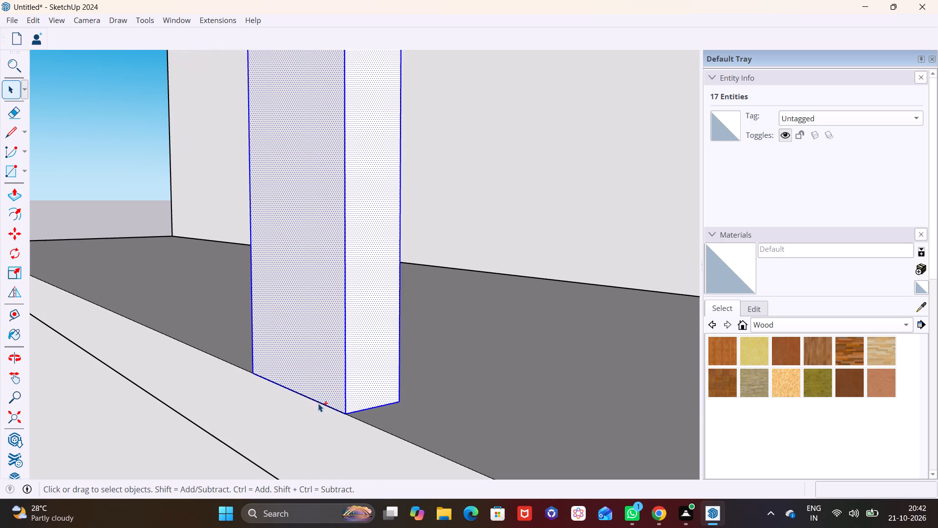
{"action": "left_click", "coordinate": [319, 401], "text": "ctrl"}
{"action": "middle_click_drag", "start_coordinate": [300, 375], "coordinate": [573, 367]}
{"action": "middle_click_drag", "start_coordinate": [336, 384], "coordinate": [372, 393]}
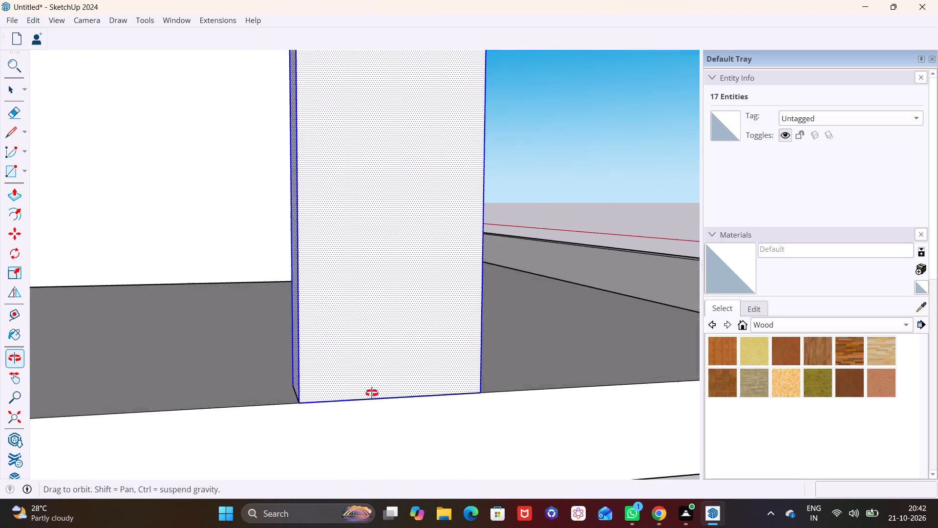
{"action": "middle_click_drag", "start_coordinate": [372, 393], "coordinate": [527, 397]}
{"action": "scroll", "coordinate": [527, 397], "scroll_direction": "up", "scroll_amount": 1}
{"action": "scroll", "coordinate": [310, 403], "scroll_direction": "up", "scroll_amount": 2}
{"action": "left_click", "coordinate": [310, 405], "text": "ctrl"}
{"action": "scroll", "coordinate": [344, 381], "scroll_direction": "down", "scroll_amount": 4}
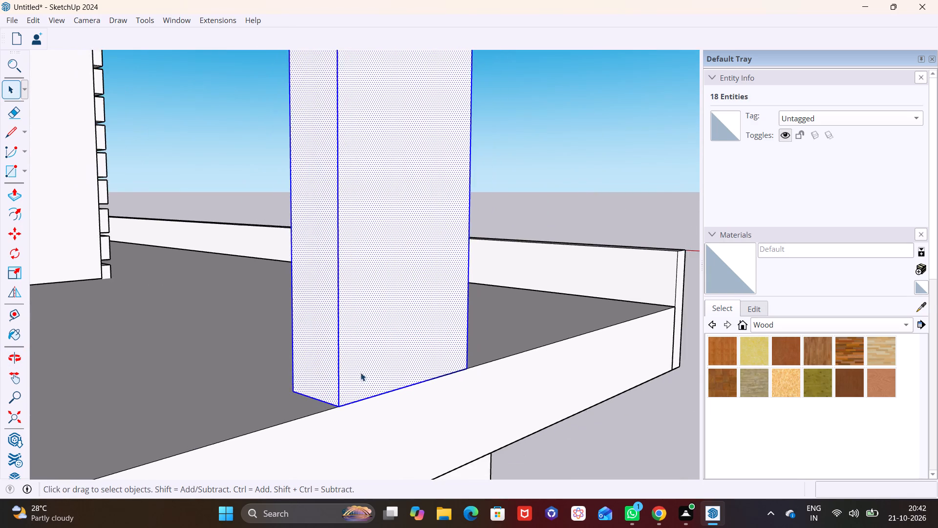
{"action": "scroll", "coordinate": [361, 373], "scroll_direction": "down", "scroll_amount": 17}
{"action": "middle_click_drag", "start_coordinate": [396, 347], "coordinate": [214, 414]}
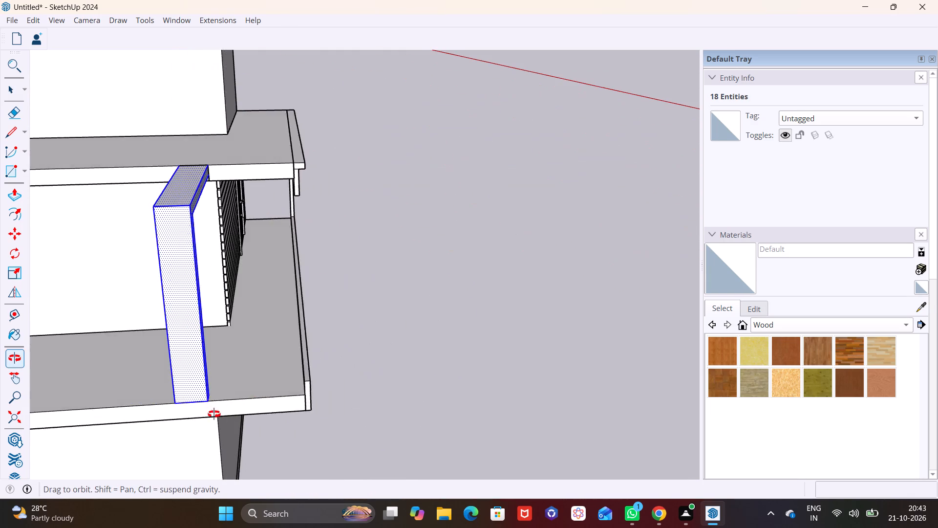
{"action": "middle_click_drag", "start_coordinate": [214, 414], "coordinate": [209, 413]}
{"action": "middle_click_drag", "start_coordinate": [204, 305], "coordinate": [379, 336], "text": "shift"}
{"action": "middle_click_drag", "start_coordinate": [316, 389], "coordinate": [220, 415]}
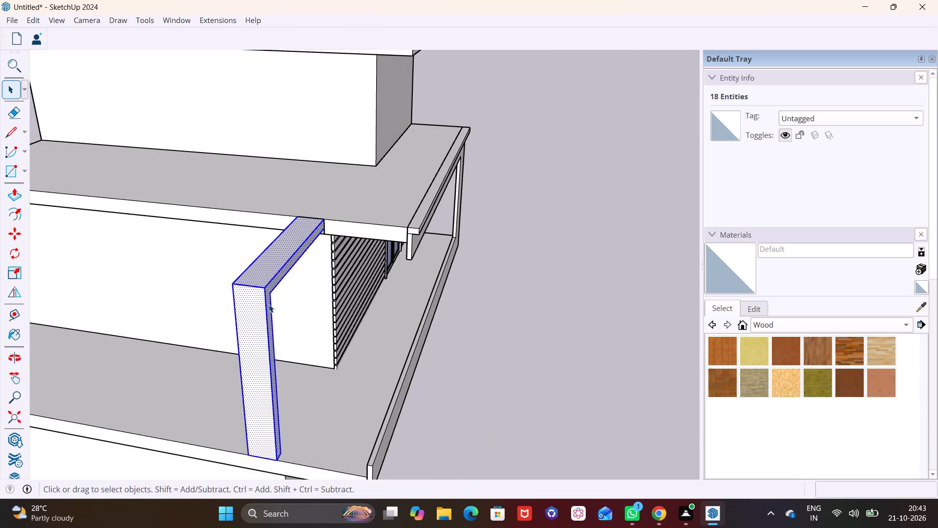
{"action": "scroll", "coordinate": [309, 223], "scroll_direction": "up", "scroll_amount": 7}
{"action": "key", "text": "m"}
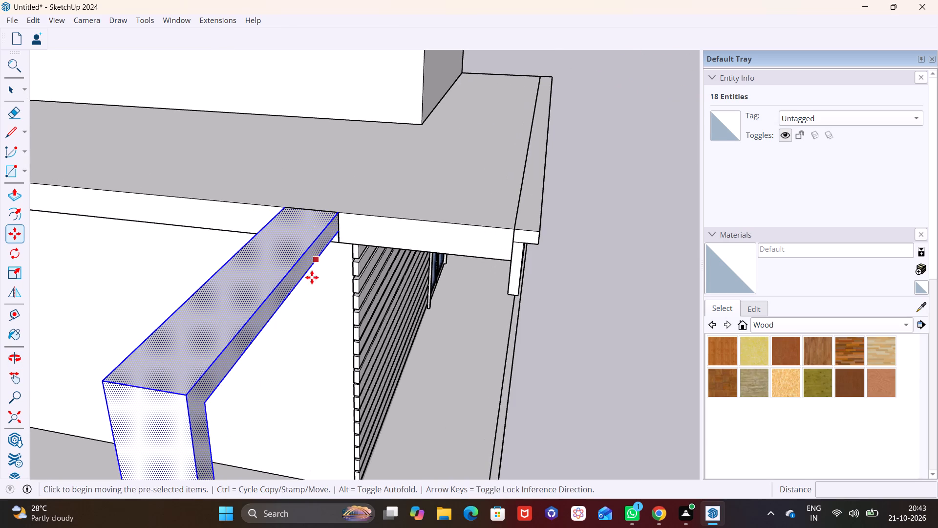
{"action": "middle_click_drag", "start_coordinate": [311, 291], "coordinate": [394, 324]}
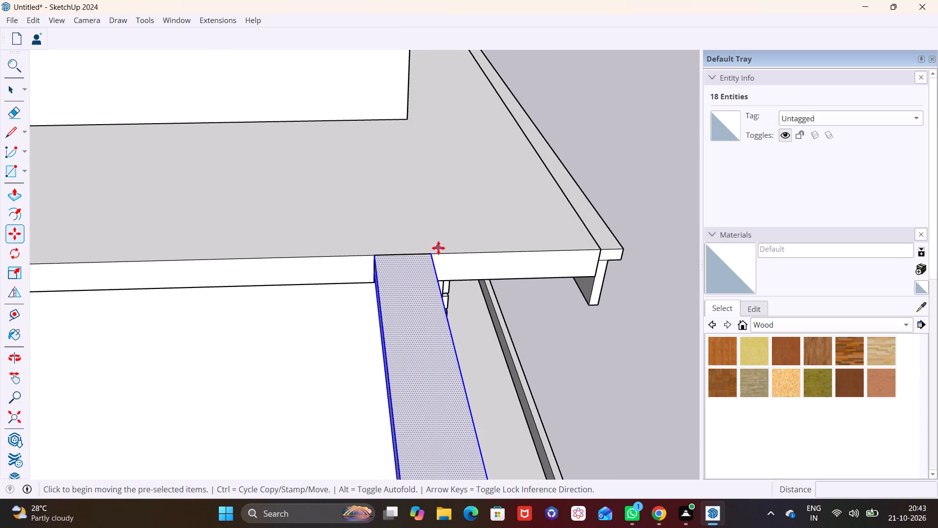
{"action": "left_click", "coordinate": [431, 254]}
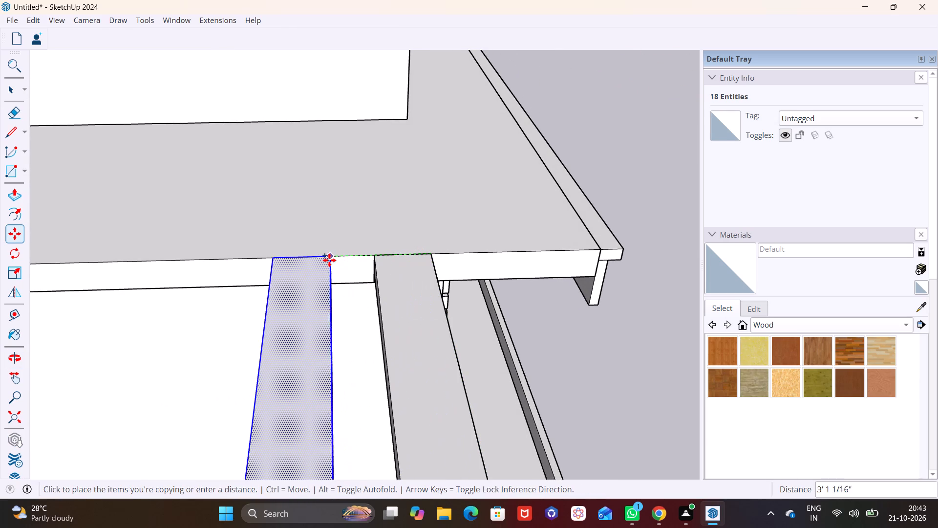
{"action": "left_click", "coordinate": [329, 260]}
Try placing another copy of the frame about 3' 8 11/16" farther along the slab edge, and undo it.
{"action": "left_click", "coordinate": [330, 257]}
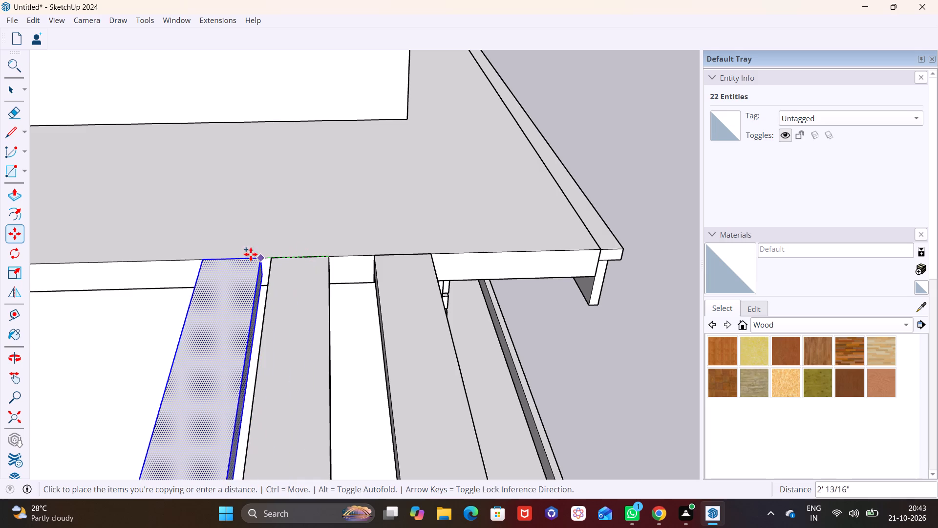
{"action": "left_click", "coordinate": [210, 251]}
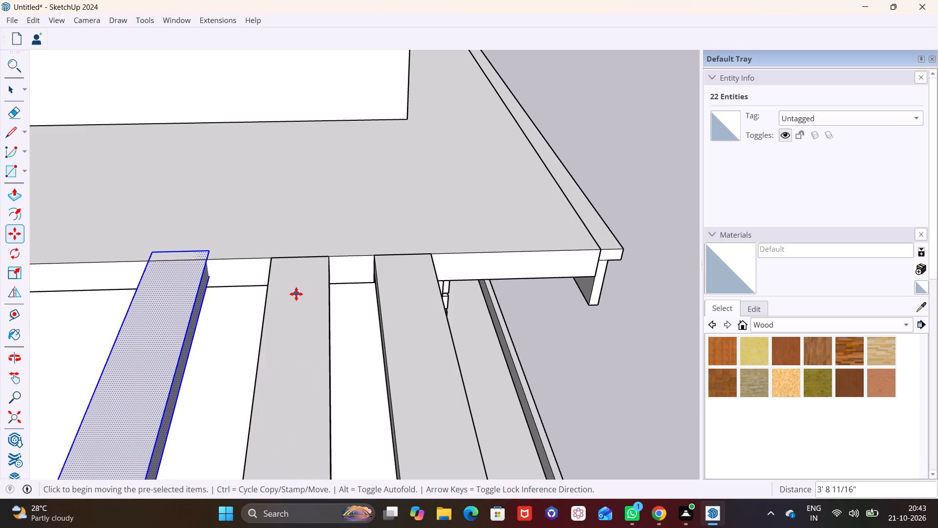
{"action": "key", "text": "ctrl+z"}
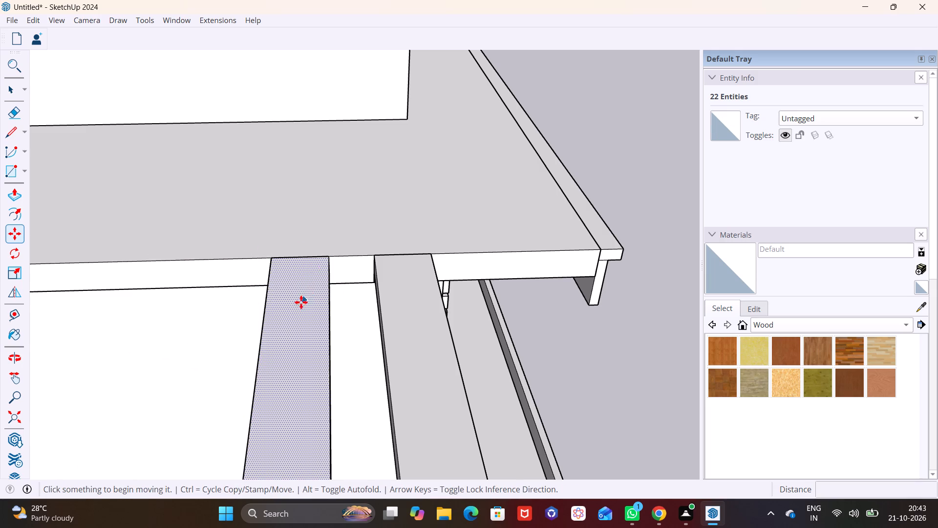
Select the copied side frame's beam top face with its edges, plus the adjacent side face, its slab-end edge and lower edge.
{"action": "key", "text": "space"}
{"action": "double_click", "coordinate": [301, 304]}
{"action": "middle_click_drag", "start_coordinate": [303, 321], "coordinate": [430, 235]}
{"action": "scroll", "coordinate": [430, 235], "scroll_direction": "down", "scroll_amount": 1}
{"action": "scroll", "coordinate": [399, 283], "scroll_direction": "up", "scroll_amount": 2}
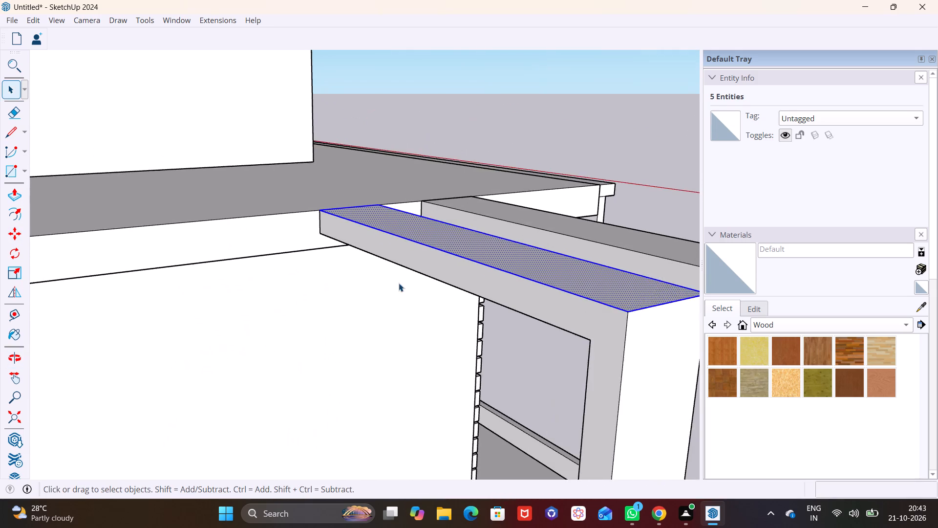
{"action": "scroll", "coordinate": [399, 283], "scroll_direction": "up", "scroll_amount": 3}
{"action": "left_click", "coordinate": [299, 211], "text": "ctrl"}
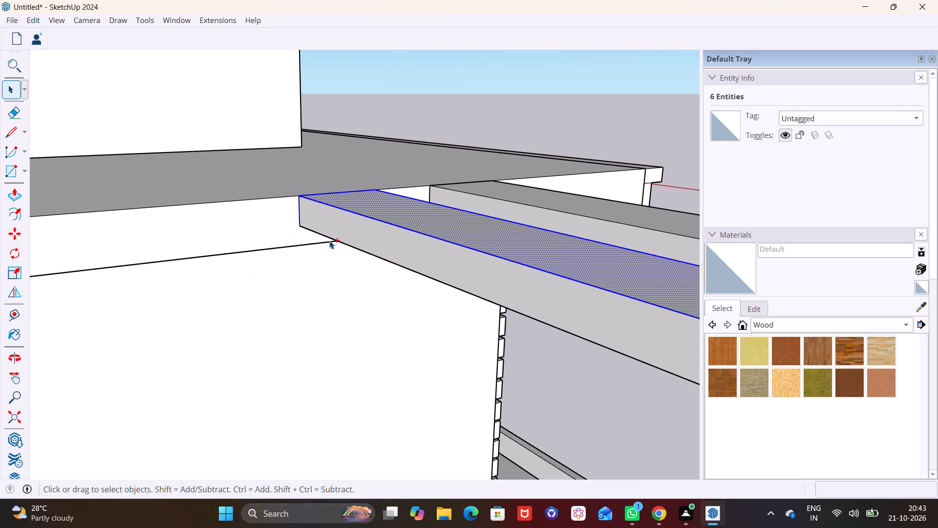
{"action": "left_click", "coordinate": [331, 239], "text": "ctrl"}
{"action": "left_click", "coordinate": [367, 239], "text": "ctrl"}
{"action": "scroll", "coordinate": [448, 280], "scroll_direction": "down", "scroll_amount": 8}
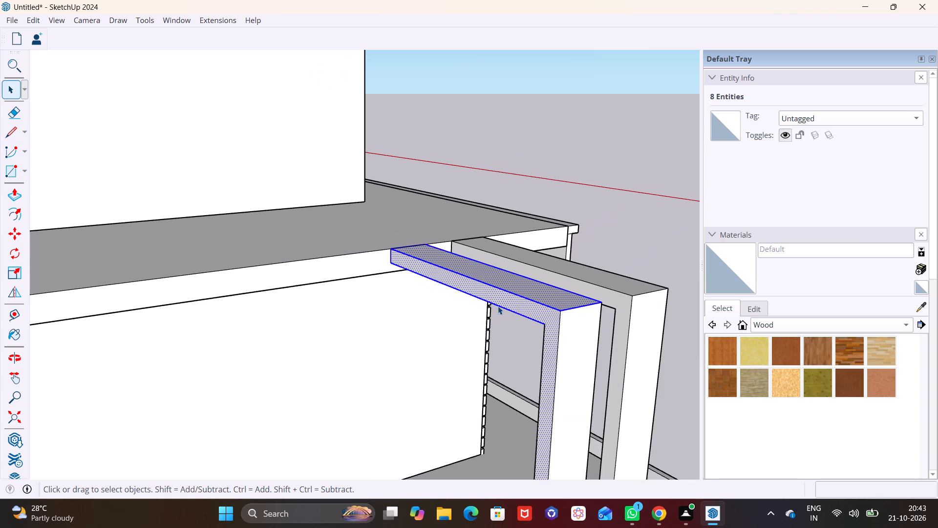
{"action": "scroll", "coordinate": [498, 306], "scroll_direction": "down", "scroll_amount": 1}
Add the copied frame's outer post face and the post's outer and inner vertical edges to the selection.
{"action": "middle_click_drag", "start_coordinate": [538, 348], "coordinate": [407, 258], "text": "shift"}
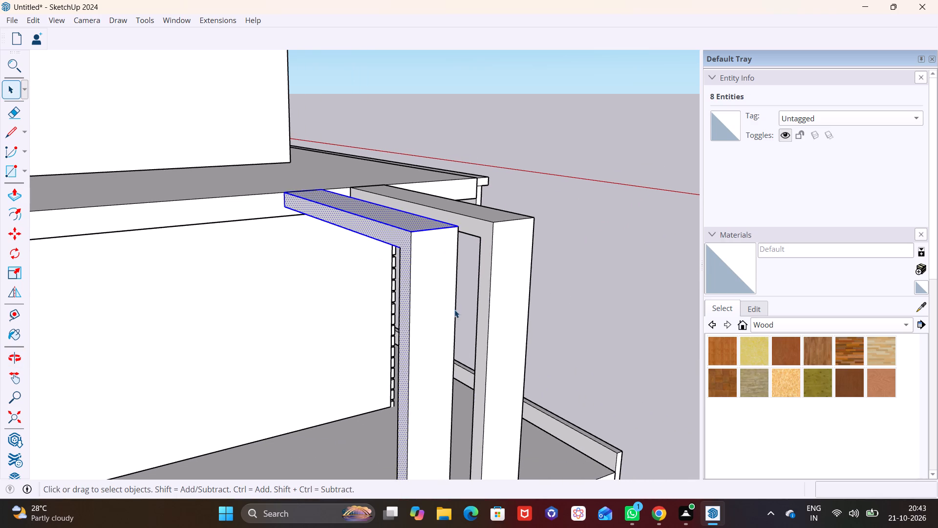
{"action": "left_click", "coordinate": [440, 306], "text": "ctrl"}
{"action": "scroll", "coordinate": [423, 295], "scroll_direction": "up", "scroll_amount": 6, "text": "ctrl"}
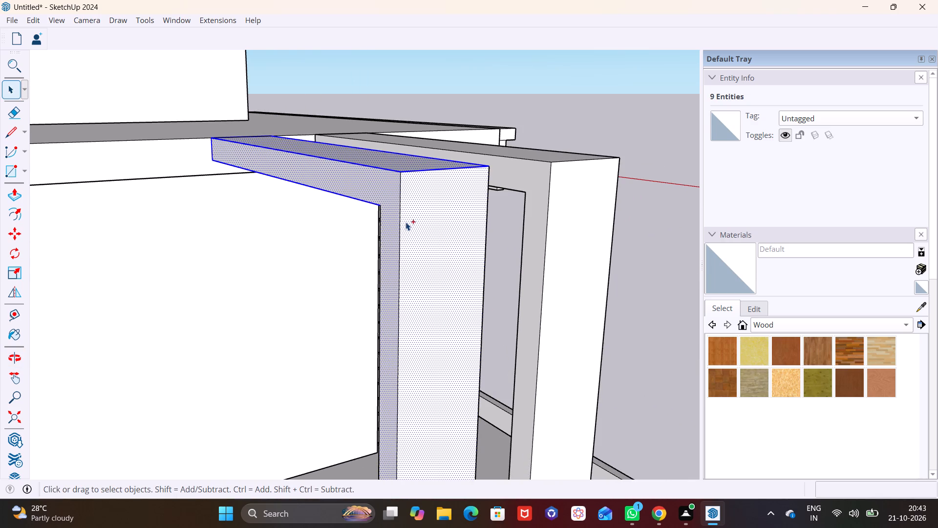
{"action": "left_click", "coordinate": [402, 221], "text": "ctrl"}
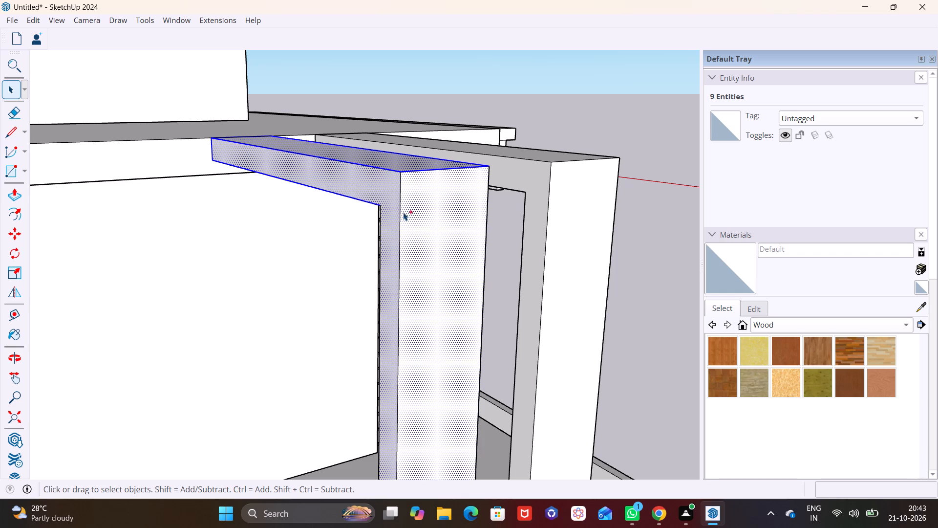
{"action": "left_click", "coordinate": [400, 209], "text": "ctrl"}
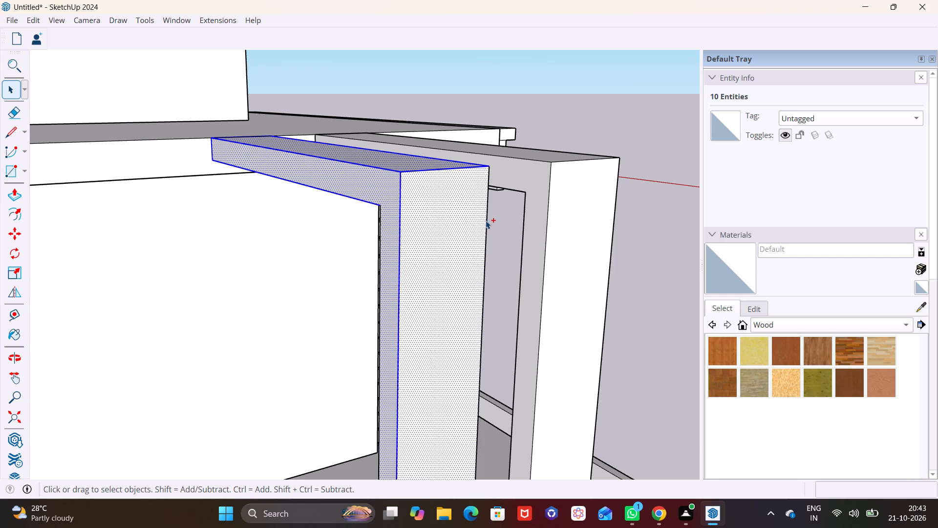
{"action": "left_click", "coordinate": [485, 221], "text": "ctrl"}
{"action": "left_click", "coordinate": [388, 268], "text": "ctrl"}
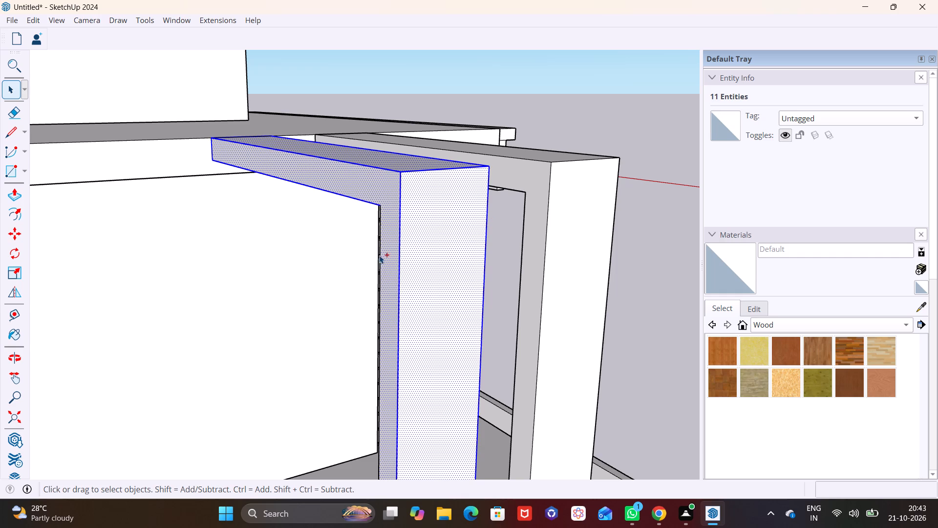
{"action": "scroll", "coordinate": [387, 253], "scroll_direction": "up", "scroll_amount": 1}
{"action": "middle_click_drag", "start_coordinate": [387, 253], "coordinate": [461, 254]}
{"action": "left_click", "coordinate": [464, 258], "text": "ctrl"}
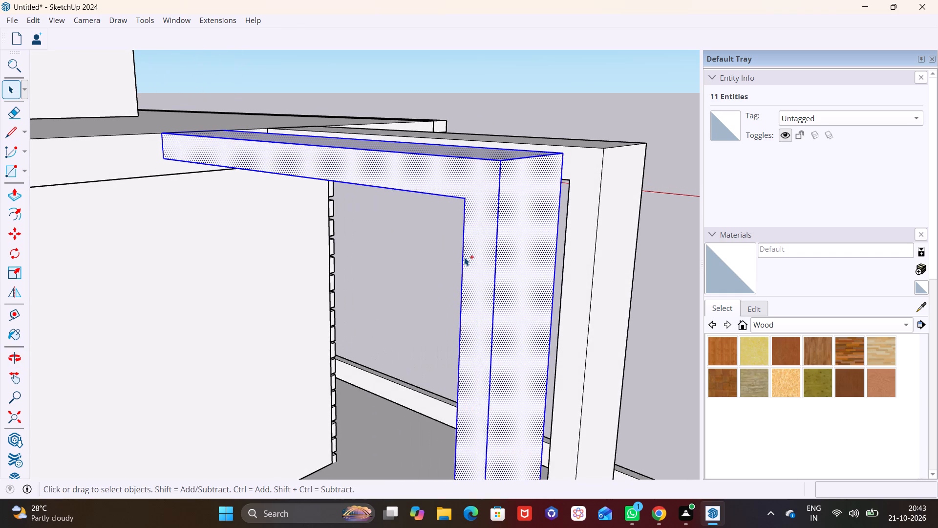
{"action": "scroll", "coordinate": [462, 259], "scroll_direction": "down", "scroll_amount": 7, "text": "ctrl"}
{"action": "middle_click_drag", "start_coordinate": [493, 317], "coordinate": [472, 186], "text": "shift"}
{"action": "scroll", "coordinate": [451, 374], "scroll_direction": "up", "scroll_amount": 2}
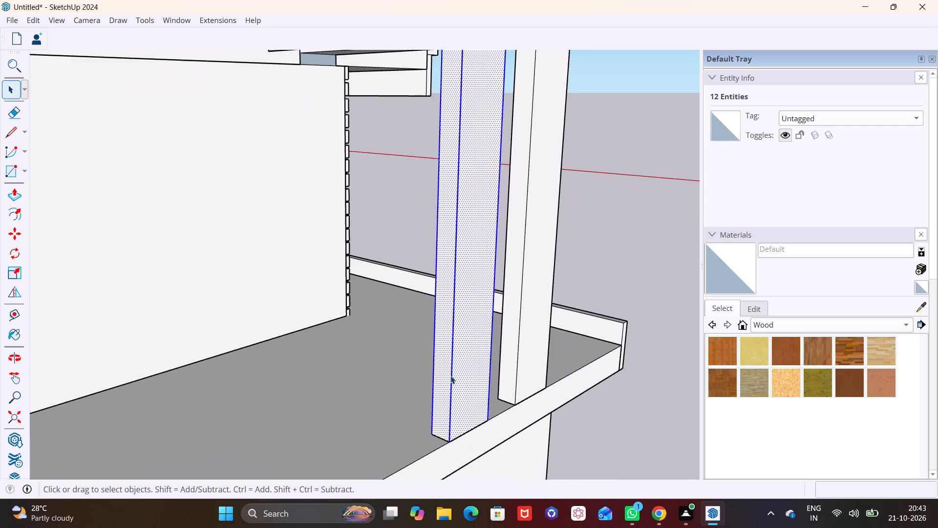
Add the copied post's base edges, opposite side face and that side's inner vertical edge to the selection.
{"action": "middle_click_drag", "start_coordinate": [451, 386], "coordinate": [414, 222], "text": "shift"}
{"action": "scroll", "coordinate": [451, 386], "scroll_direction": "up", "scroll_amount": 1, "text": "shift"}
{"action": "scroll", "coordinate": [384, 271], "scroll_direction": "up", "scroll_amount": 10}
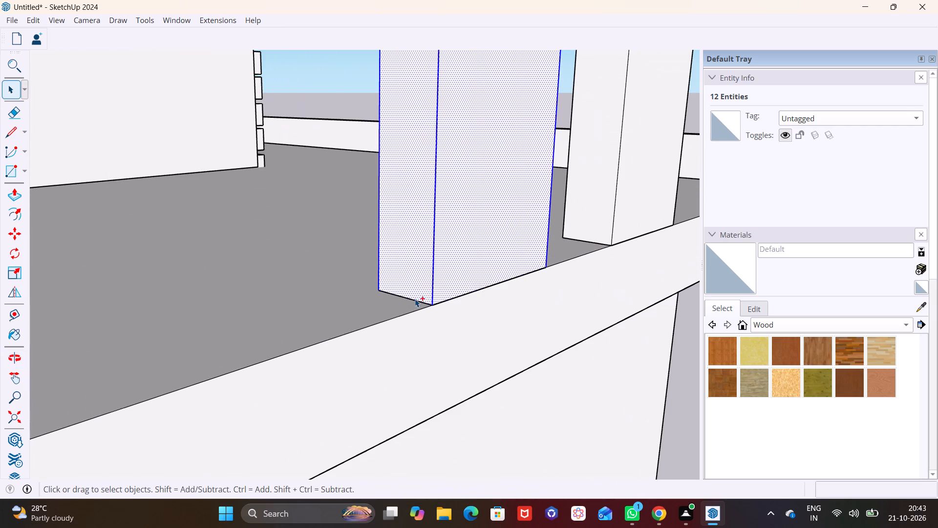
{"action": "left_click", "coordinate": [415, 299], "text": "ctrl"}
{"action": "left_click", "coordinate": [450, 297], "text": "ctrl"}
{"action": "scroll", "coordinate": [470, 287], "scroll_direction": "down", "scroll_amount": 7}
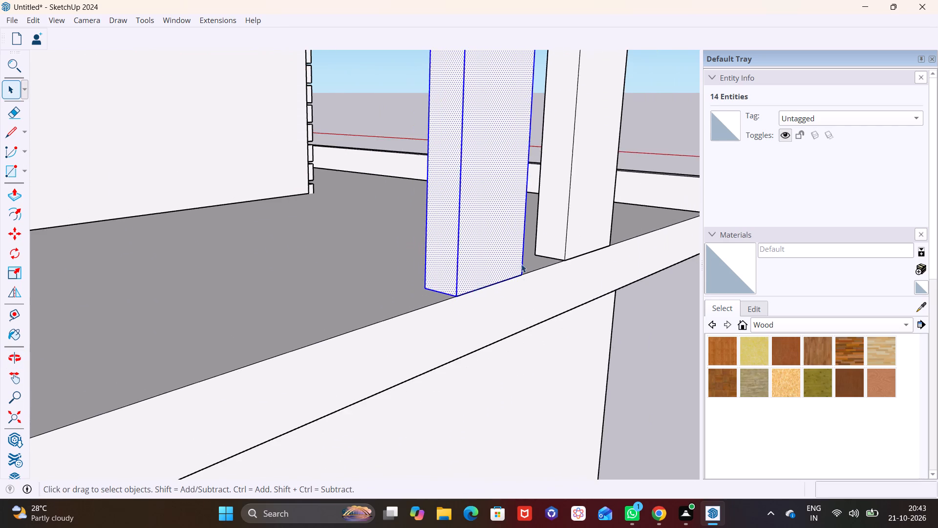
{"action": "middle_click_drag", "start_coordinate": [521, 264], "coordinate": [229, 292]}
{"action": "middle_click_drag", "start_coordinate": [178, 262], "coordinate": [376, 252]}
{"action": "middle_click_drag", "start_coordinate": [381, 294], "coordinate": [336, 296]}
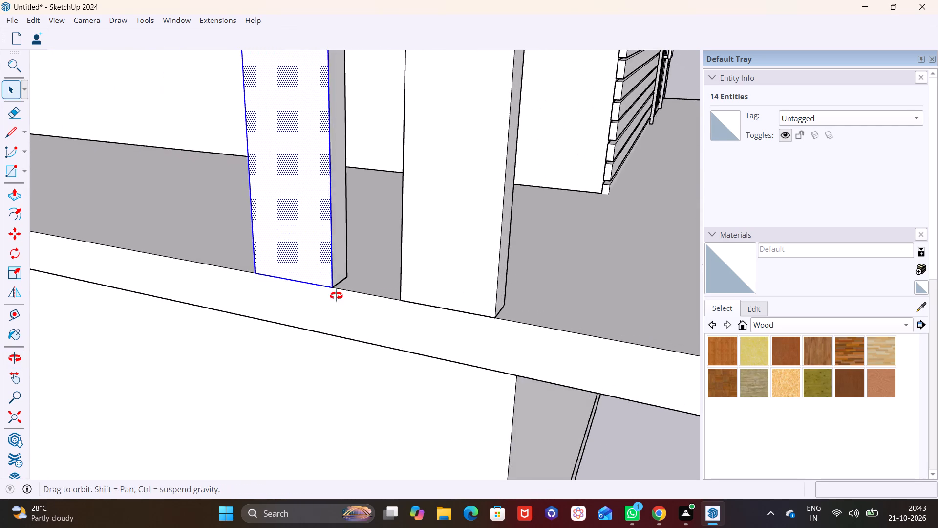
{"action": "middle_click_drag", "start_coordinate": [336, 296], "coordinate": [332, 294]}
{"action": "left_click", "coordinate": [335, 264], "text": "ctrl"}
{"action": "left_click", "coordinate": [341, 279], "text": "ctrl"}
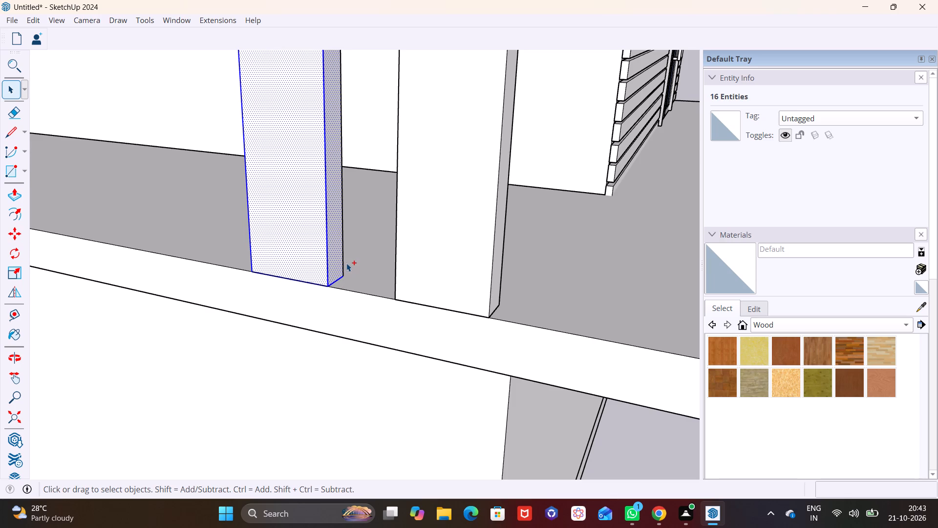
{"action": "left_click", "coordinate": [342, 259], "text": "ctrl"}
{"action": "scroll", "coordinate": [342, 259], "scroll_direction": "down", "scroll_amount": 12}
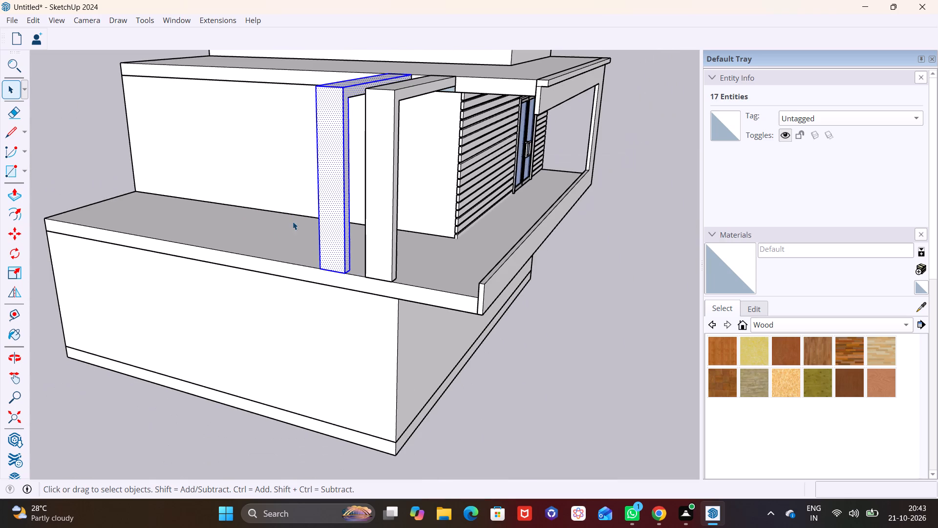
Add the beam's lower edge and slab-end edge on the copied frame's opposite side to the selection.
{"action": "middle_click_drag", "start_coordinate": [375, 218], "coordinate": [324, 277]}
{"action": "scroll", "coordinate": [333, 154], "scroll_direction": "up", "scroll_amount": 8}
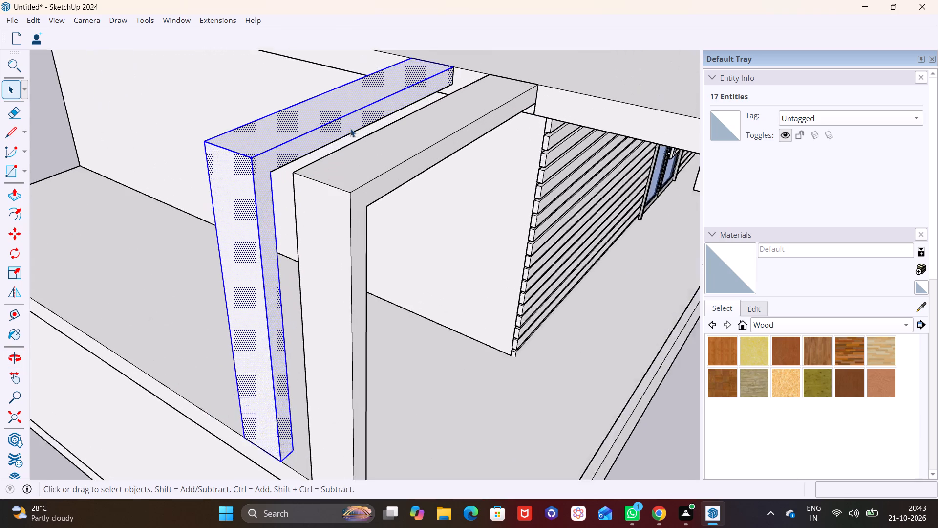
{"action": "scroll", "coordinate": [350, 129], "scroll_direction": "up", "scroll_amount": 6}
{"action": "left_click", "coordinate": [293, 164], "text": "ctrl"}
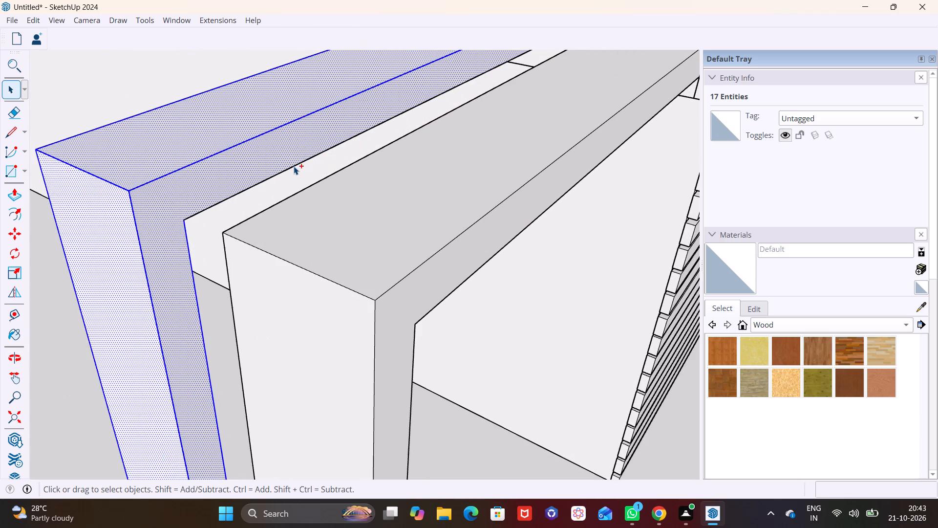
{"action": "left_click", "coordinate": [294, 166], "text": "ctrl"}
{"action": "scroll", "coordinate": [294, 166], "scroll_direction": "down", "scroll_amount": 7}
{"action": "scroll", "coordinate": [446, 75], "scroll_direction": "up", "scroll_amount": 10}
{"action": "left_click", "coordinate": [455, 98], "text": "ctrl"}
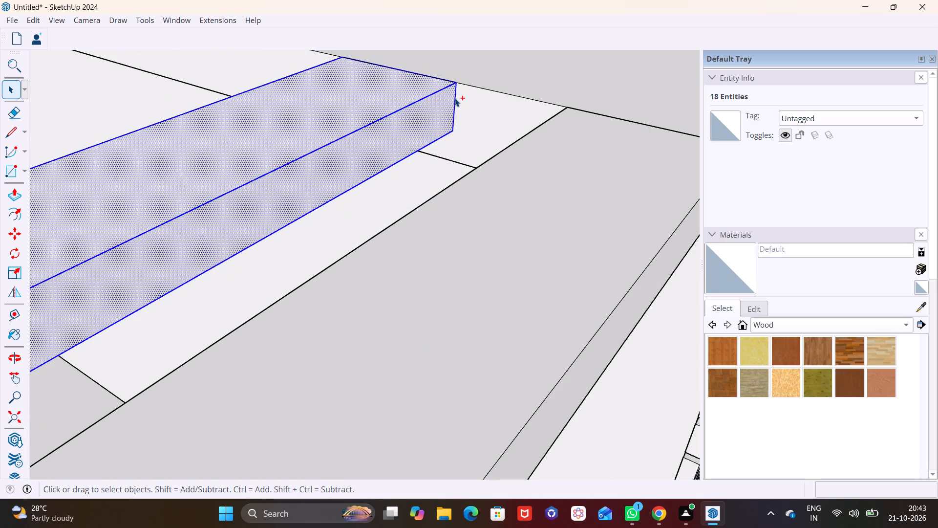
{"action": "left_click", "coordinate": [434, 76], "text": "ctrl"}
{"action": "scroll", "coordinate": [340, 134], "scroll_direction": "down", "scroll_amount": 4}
Undo the copy of the side beam-and-post frame.
{"action": "middle_click_drag", "start_coordinate": [315, 141], "coordinate": [572, 139]}
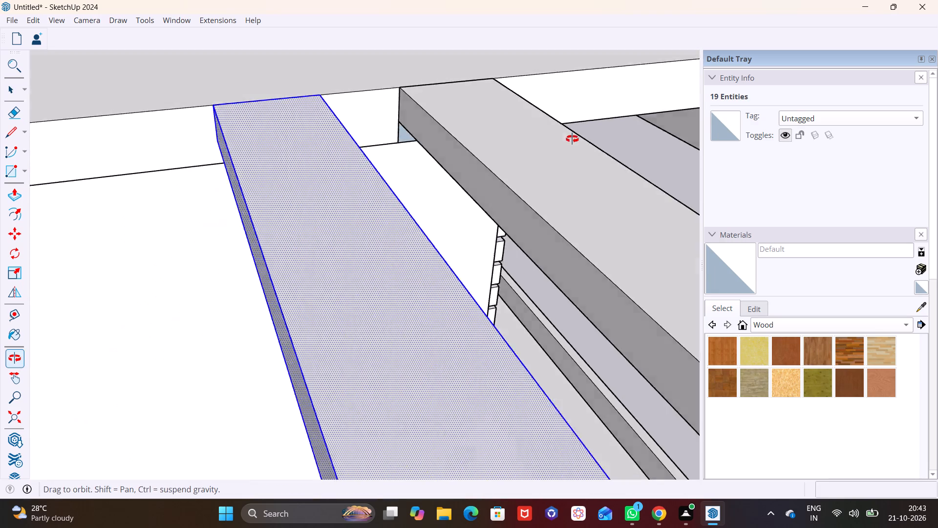
{"action": "middle_click_drag", "start_coordinate": [572, 139], "coordinate": [565, 139]}
{"action": "middle_click_drag", "start_coordinate": [242, 190], "coordinate": [398, 110]}
{"action": "scroll", "coordinate": [306, 102], "scroll_direction": "up", "scroll_amount": 1}
{"action": "middle_click_drag", "start_coordinate": [306, 102], "coordinate": [335, 18]}
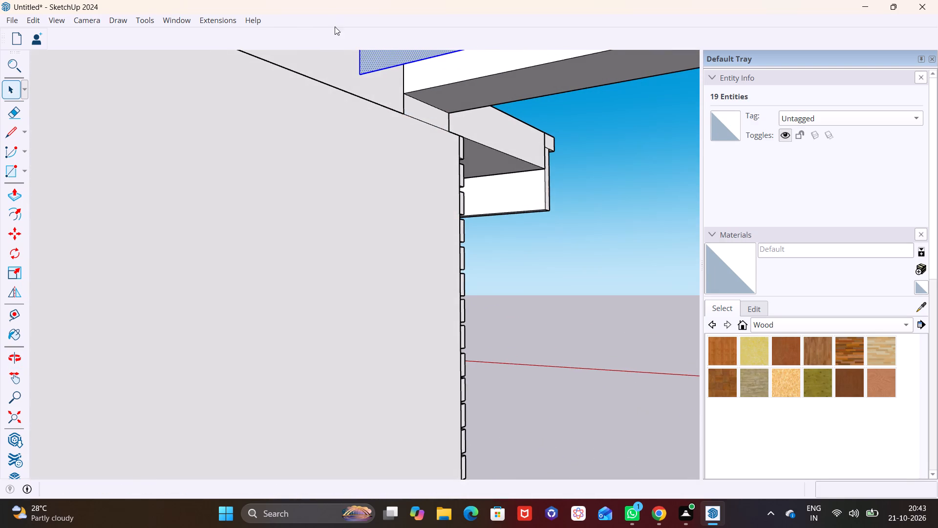
{"action": "scroll", "coordinate": [320, 126], "scroll_direction": "down", "scroll_amount": 4}
{"action": "middle_click_drag", "start_coordinate": [327, 136], "coordinate": [316, 212], "text": "shift"}
{"action": "middle_click_drag", "start_coordinate": [357, 162], "coordinate": [372, 114]}
{"action": "scroll", "coordinate": [372, 114], "scroll_direction": "down", "scroll_amount": 10}
{"action": "middle_click_drag", "start_coordinate": [375, 142], "coordinate": [356, 168]}
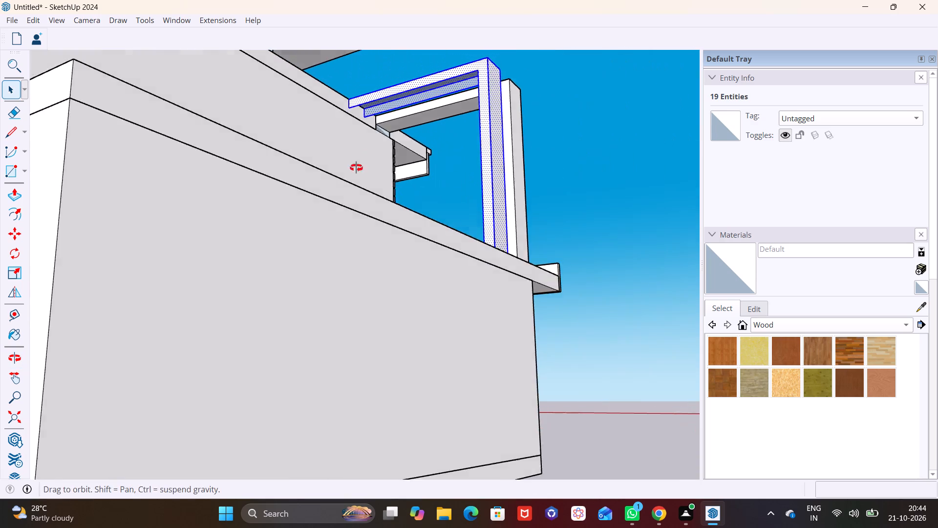
{"action": "middle_click_drag", "start_coordinate": [356, 168], "coordinate": [246, 280]}
{"action": "key", "text": "ctrl+z"}
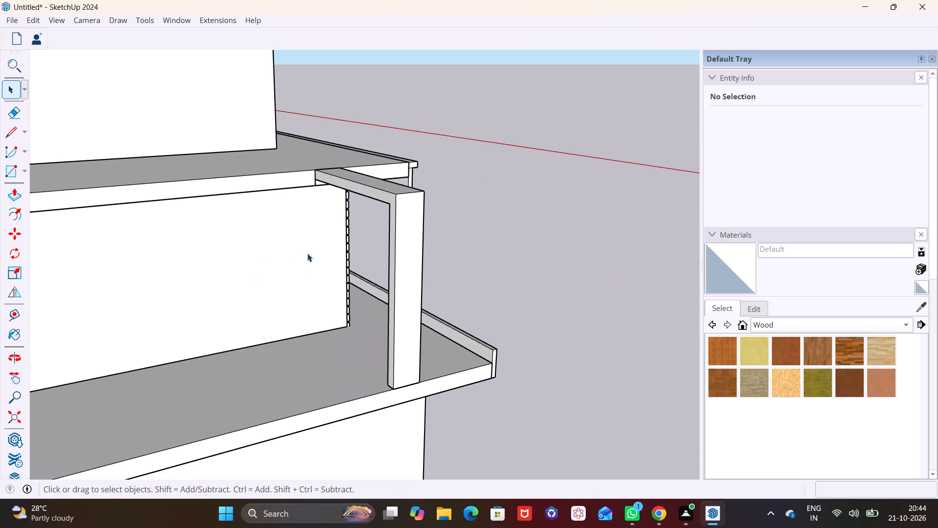
Select the original frame's outer post face with its edges, plus the side face facing the strip wall and that face's bordering edges.
{"action": "middle_click_drag", "start_coordinate": [262, 247], "coordinate": [202, 246]}
{"action": "middle_click_drag", "start_coordinate": [265, 245], "coordinate": [99, 232]}
{"action": "middle_click_drag", "start_coordinate": [200, 203], "coordinate": [390, 203], "text": "shift"}
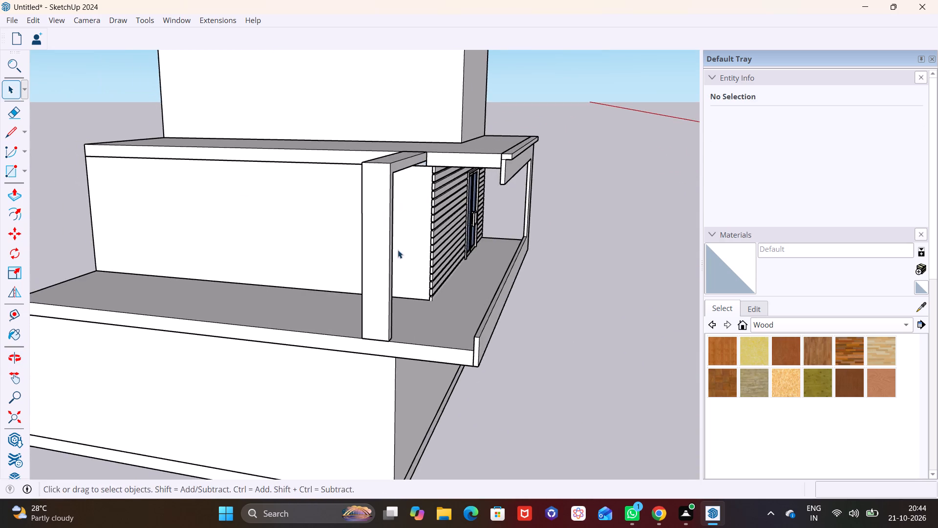
{"action": "middle_click_drag", "start_coordinate": [376, 253], "coordinate": [576, 242]}
{"action": "middle_click_drag", "start_coordinate": [559, 245], "coordinate": [277, 256]}
{"action": "middle_click_drag", "start_coordinate": [256, 223], "coordinate": [295, 227], "text": "shift"}
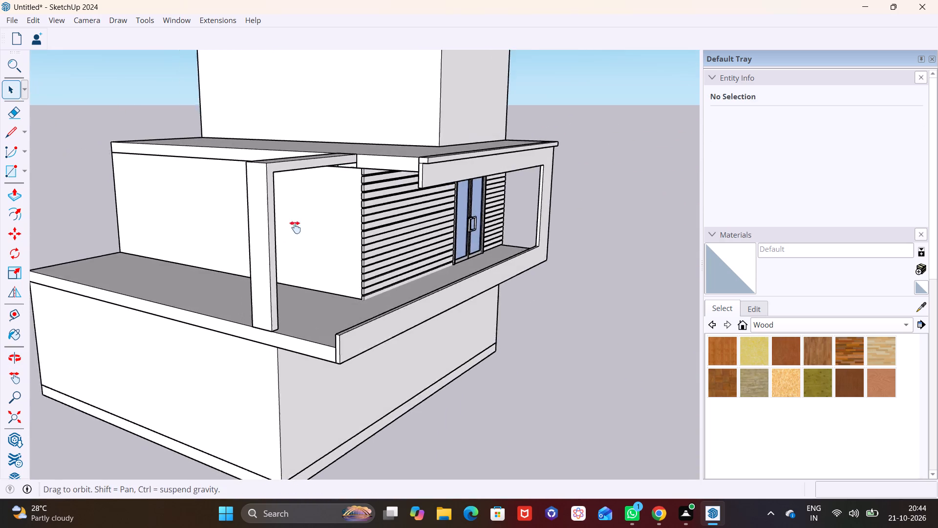
{"action": "middle_click_drag", "start_coordinate": [295, 227], "coordinate": [383, 228], "text": "shift"}
{"action": "middle_click_drag", "start_coordinate": [349, 268], "coordinate": [321, 268]}
{"action": "scroll", "coordinate": [385, 215], "scroll_direction": "up", "scroll_amount": 7}
{"action": "double_click", "coordinate": [352, 223]}
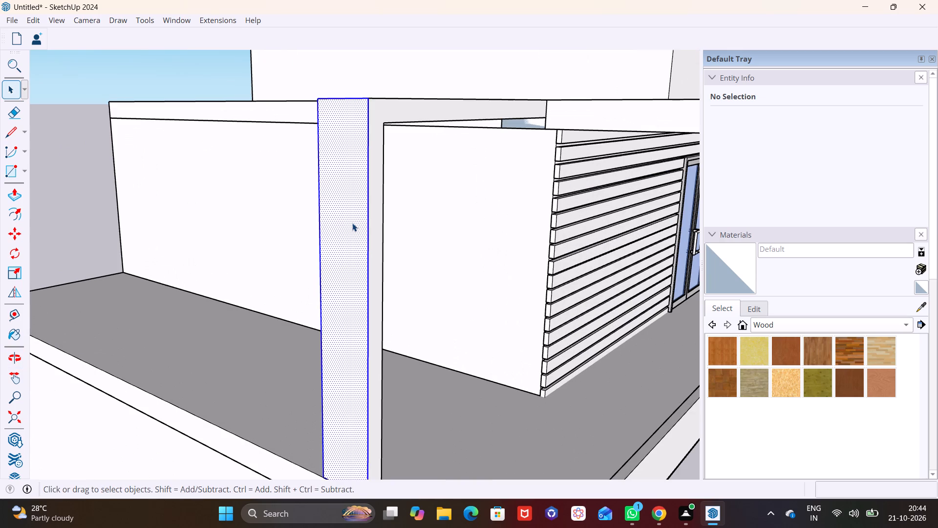
{"action": "left_click", "coordinate": [381, 227], "text": "ctrl"}
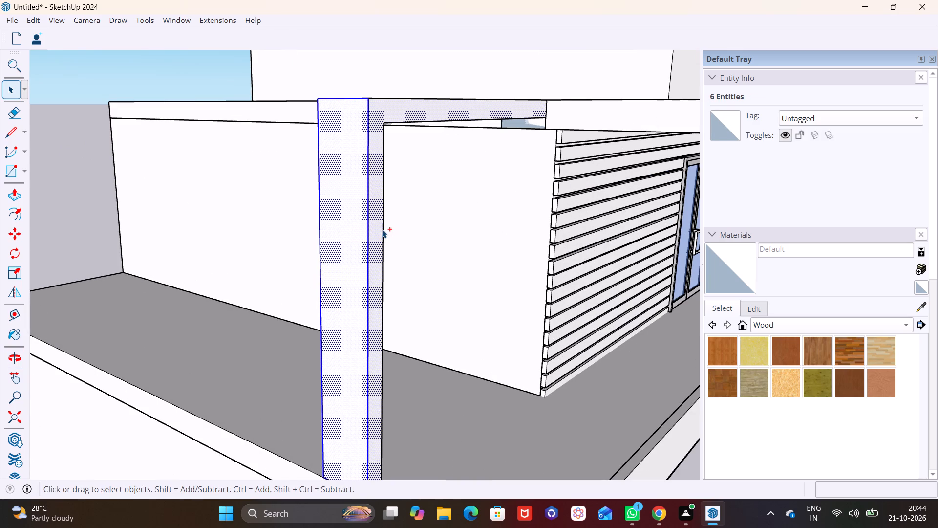
{"action": "left_click", "coordinate": [383, 229], "text": "ctrl"}
{"action": "left_click", "coordinate": [395, 97], "text": "ctrl"}
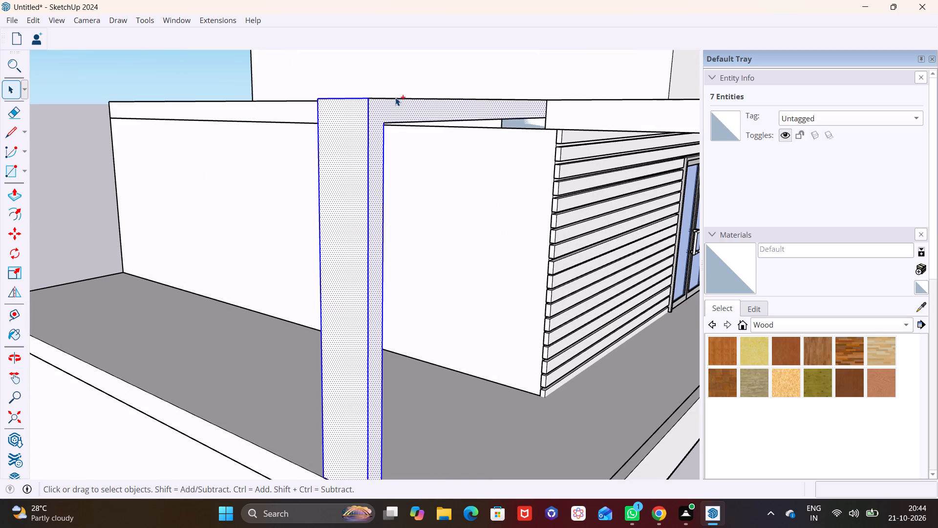
{"action": "left_click", "coordinate": [401, 120], "text": "ctrl"}
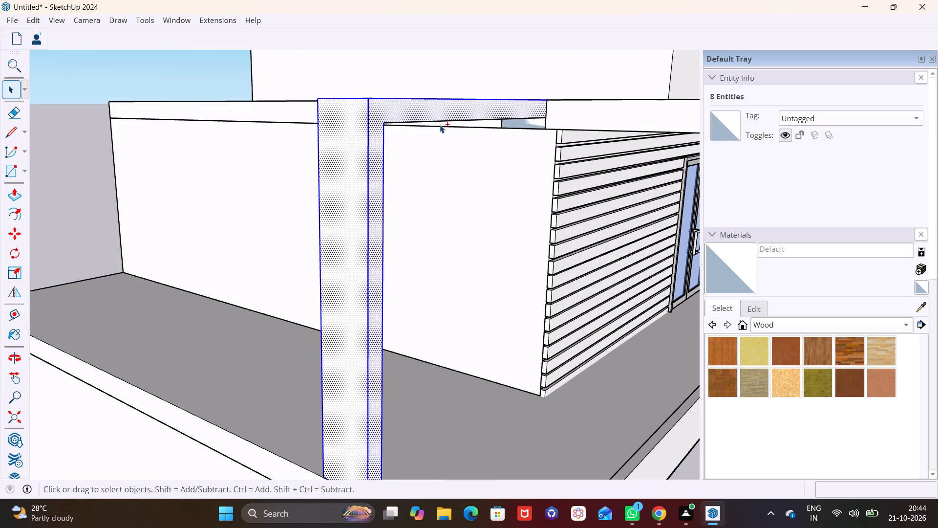
{"action": "left_click", "coordinate": [444, 121], "text": "ctrl"}
{"action": "left_click", "coordinate": [546, 109], "text": "ctrl"}
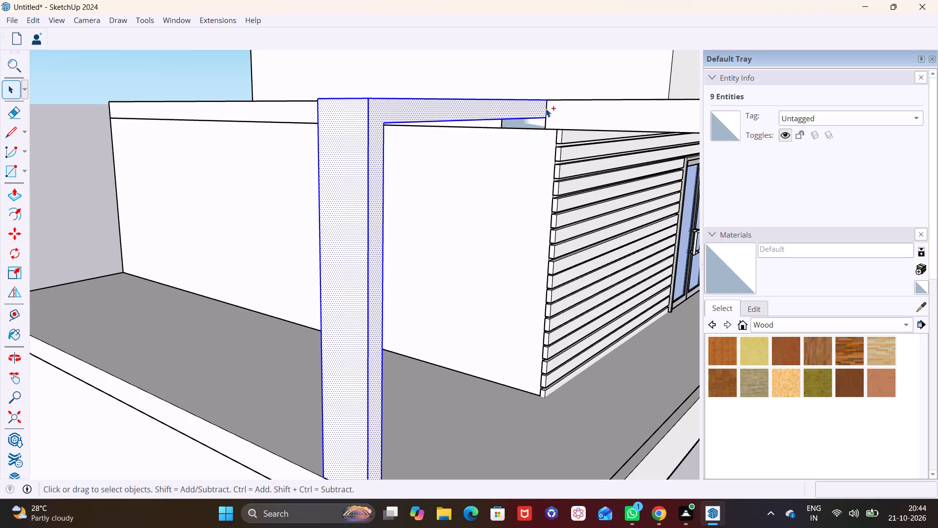
Add the base edge of the original post's selected side face to the selection.
{"action": "scroll", "coordinate": [426, 163], "scroll_direction": "down", "scroll_amount": 3}
{"action": "scroll", "coordinate": [273, 387], "scroll_direction": "up", "scroll_amount": 4}
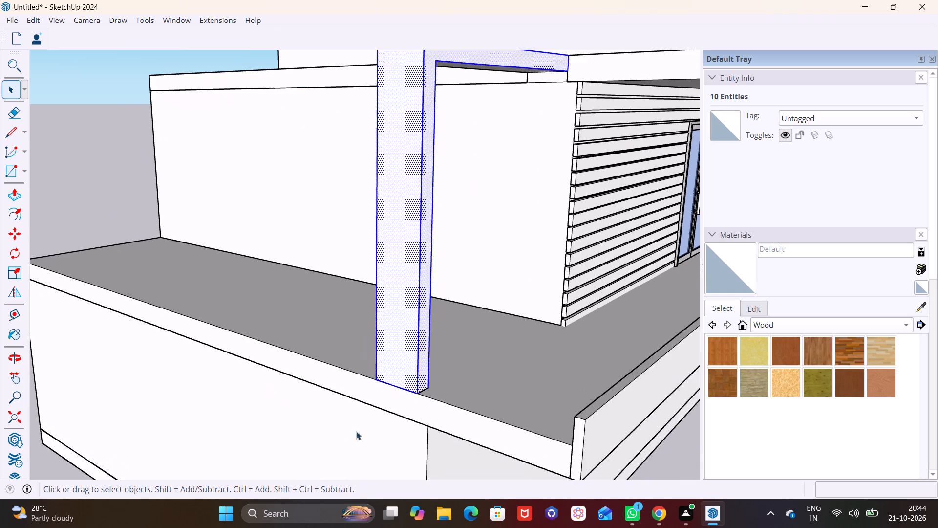
{"action": "scroll", "coordinate": [356, 431], "scroll_direction": "up", "scroll_amount": 2}
{"action": "middle_click_drag", "start_coordinate": [465, 382], "coordinate": [337, 286], "text": "ctrl"}
{"action": "scroll", "coordinate": [340, 289], "scroll_direction": "up", "scroll_amount": 1, "text": "ctrl"}
{"action": "scroll", "coordinate": [334, 285], "scroll_direction": "up", "scroll_amount": 6}
{"action": "middle_click_drag", "start_coordinate": [364, 326], "coordinate": [373, 412]}
{"action": "scroll", "coordinate": [339, 342], "scroll_direction": "up", "scroll_amount": 2}
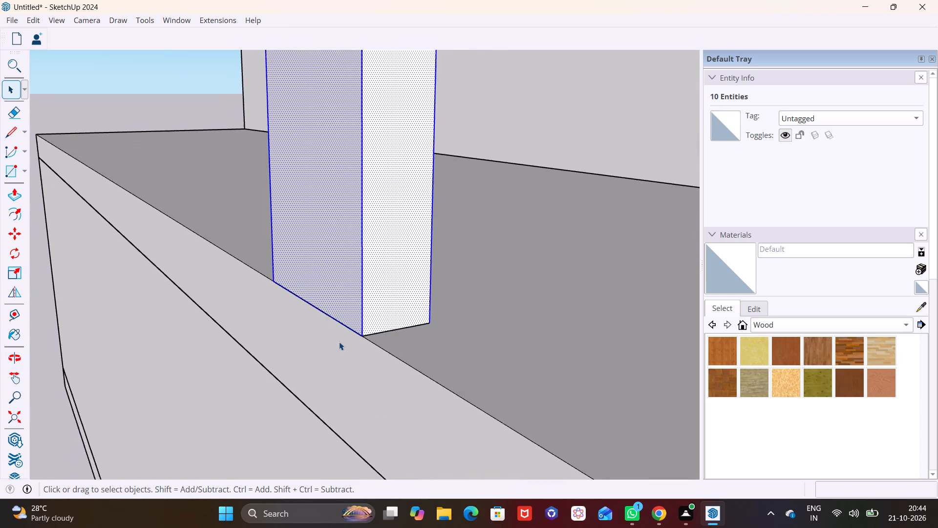
{"action": "scroll", "coordinate": [339, 342], "scroll_direction": "up", "scroll_amount": 4}
{"action": "left_click", "coordinate": [352, 319], "text": "ctrl"}
{"action": "left_click", "coordinate": [404, 328], "text": "ctrl"}
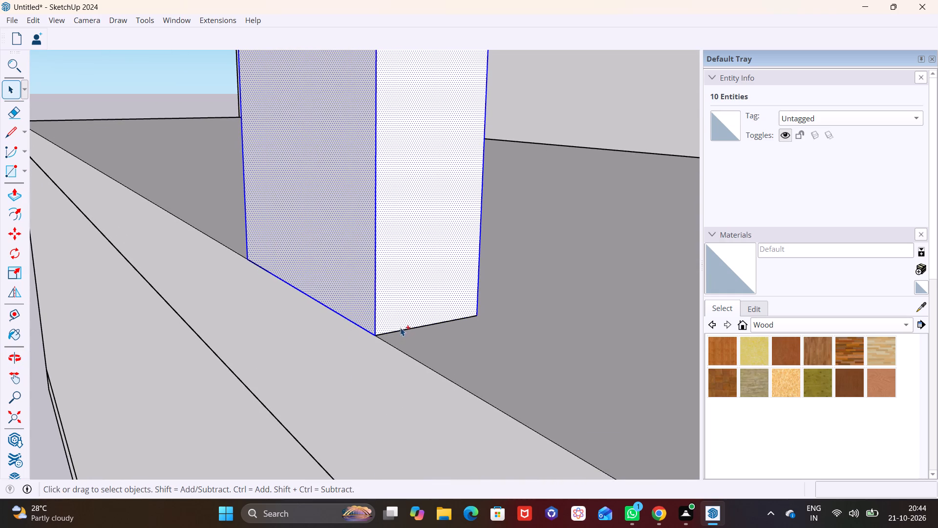
{"action": "left_click", "coordinate": [424, 327], "text": "ctrl"}
Add the original post's inner face under the beam, with its base edge and rear vertical edge, to the selection.
{"action": "middle_click_drag", "start_coordinate": [449, 344], "coordinate": [296, 397]}
{"action": "middle_click_drag", "start_coordinate": [380, 339], "coordinate": [353, 350]}
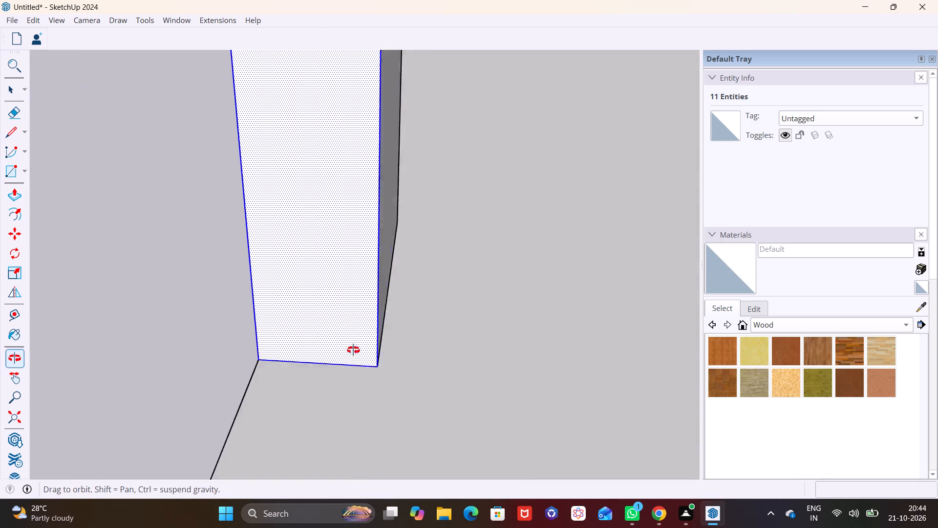
{"action": "middle_click_drag", "start_coordinate": [353, 350], "coordinate": [255, 355]}
{"action": "scroll", "coordinate": [363, 329], "scroll_direction": "up", "scroll_amount": 2}
{"action": "left_click", "coordinate": [338, 324], "text": "ctrl"}
{"action": "left_click", "coordinate": [331, 289], "text": "ctrl"}
{"action": "scroll", "coordinate": [331, 288], "scroll_direction": "down", "scroll_amount": 2}
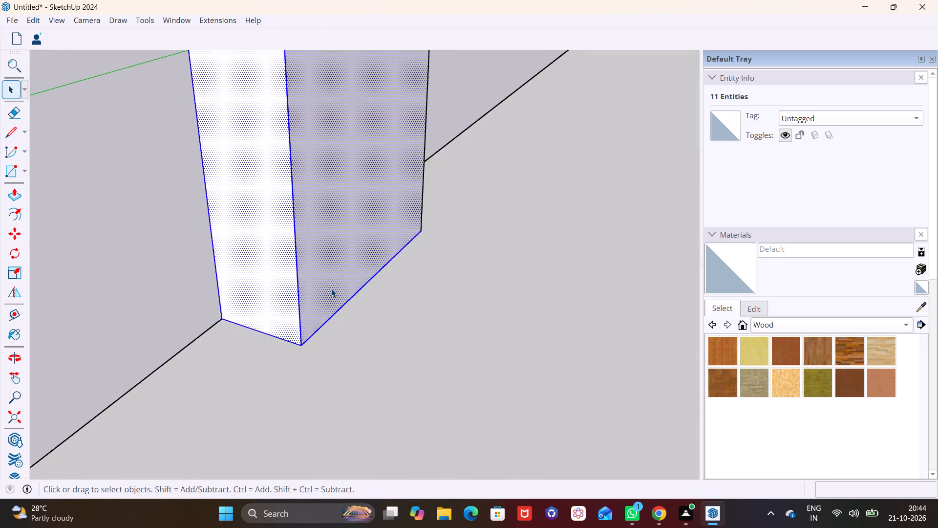
{"action": "scroll", "coordinate": [331, 288], "scroll_direction": "down", "scroll_amount": 6}
{"action": "scroll", "coordinate": [450, 148], "scroll_direction": "up", "scroll_amount": 6}
{"action": "scroll", "coordinate": [386, 154], "scroll_direction": "down", "scroll_amount": 4}
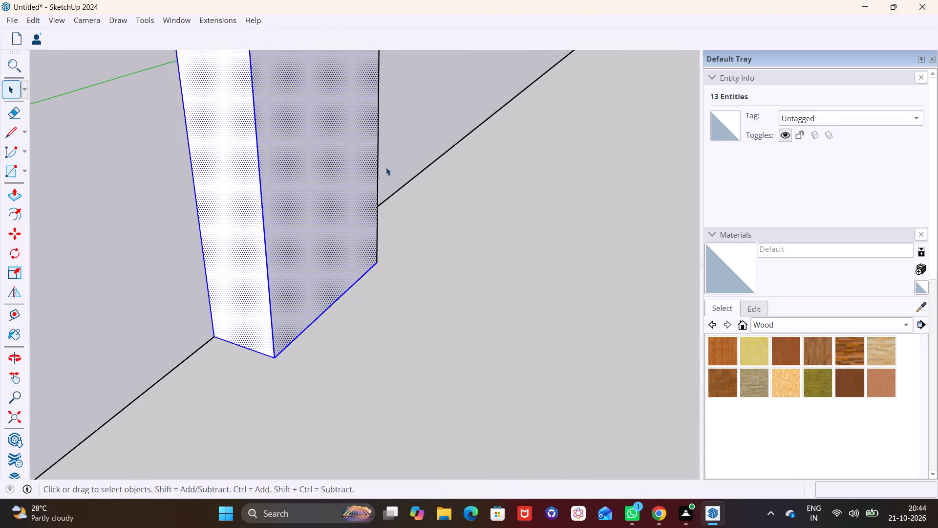
{"action": "left_click", "coordinate": [379, 158], "text": "ctrl"}
{"action": "scroll", "coordinate": [360, 167], "scroll_direction": "down", "scroll_amount": 8}
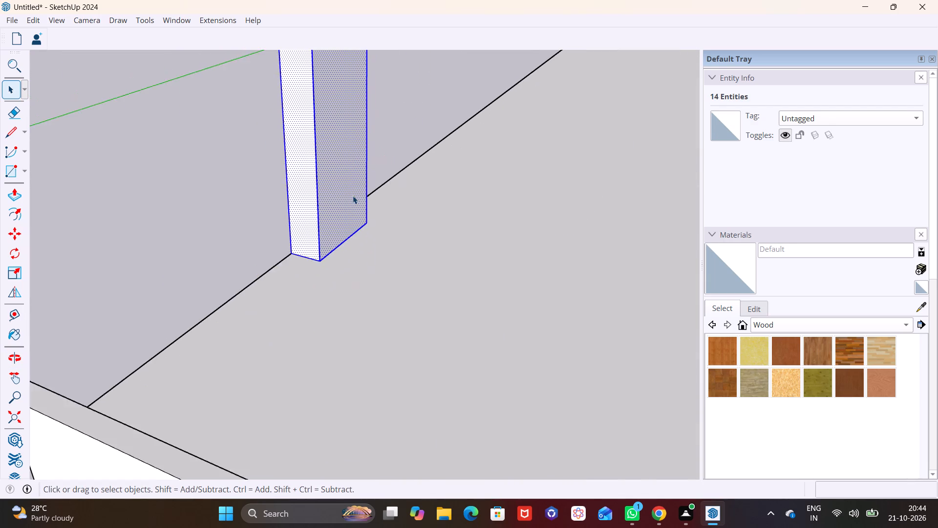
Add the original side beam's top face and its far long edge to the selection.
{"action": "scroll", "coordinate": [353, 196], "scroll_direction": "down", "scroll_amount": 4}
{"action": "middle_click_drag", "start_coordinate": [365, 175], "coordinate": [373, 436], "text": "shift"}
{"action": "scroll", "coordinate": [407, 242], "scroll_direction": "down", "scroll_amount": 3}
{"action": "scroll", "coordinate": [469, 156], "scroll_direction": "up", "scroll_amount": 4}
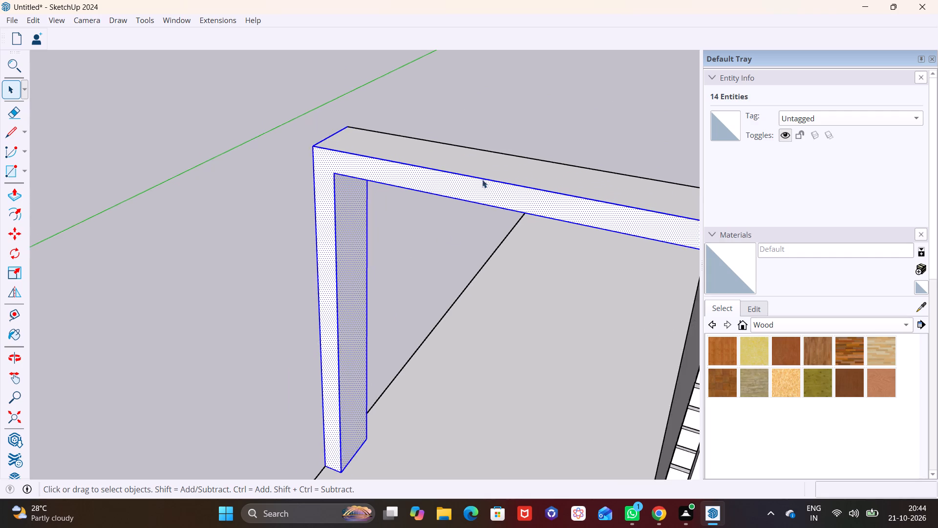
{"action": "scroll", "coordinate": [482, 179], "scroll_direction": "up", "scroll_amount": 3}
{"action": "left_click", "coordinate": [501, 166], "text": "ctrl"}
{"action": "left_click", "coordinate": [526, 141], "text": "ctrl"}
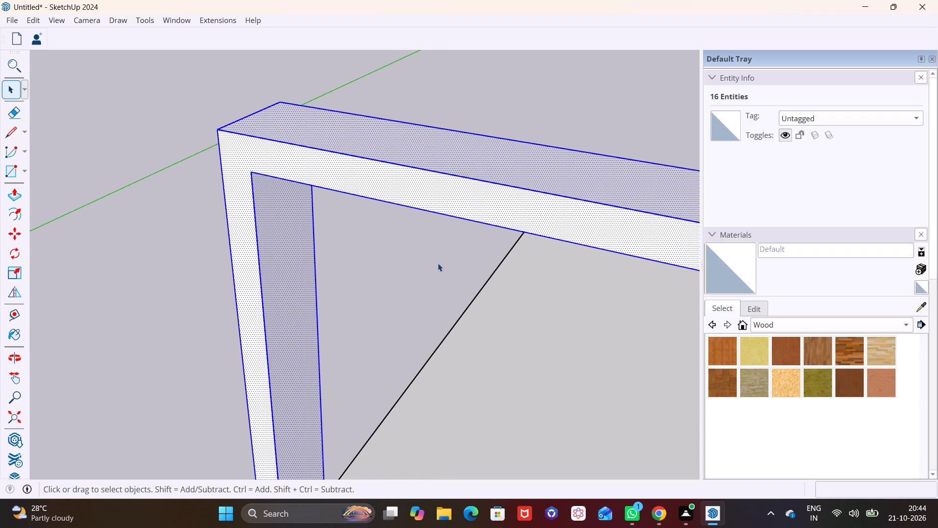
Add the beam's underside face, its corner edge at the post and its far lower edge to the selection.
{"action": "middle_click_drag", "start_coordinate": [438, 263], "coordinate": [430, 190]}
{"action": "scroll", "coordinate": [429, 194], "scroll_direction": "down", "scroll_amount": 7}
{"action": "middle_click_drag", "start_coordinate": [434, 188], "coordinate": [453, 367], "text": "shift"}
{"action": "scroll", "coordinate": [453, 367], "scroll_direction": "down", "scroll_amount": 1, "text": "shift"}
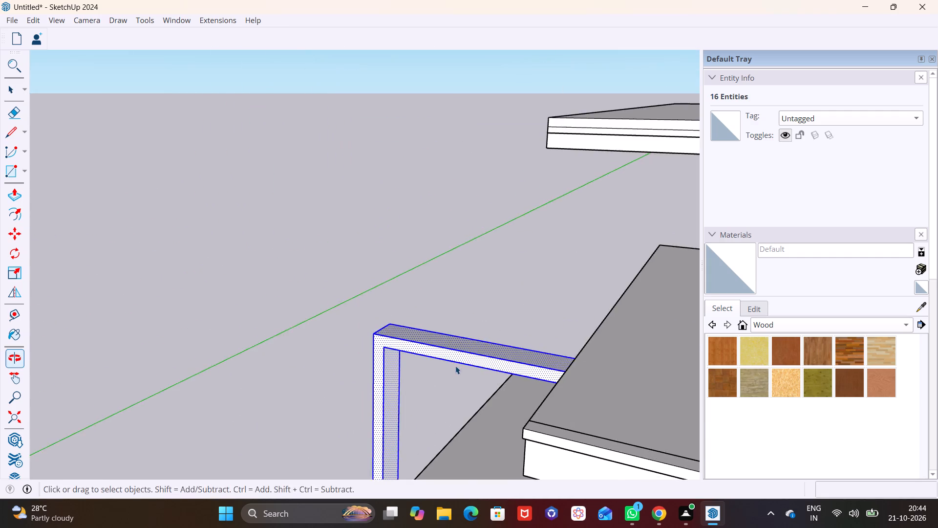
{"action": "middle_click_drag", "start_coordinate": [455, 361], "coordinate": [496, 163]}
{"action": "scroll", "coordinate": [462, 375], "scroll_direction": "up", "scroll_amount": 9}
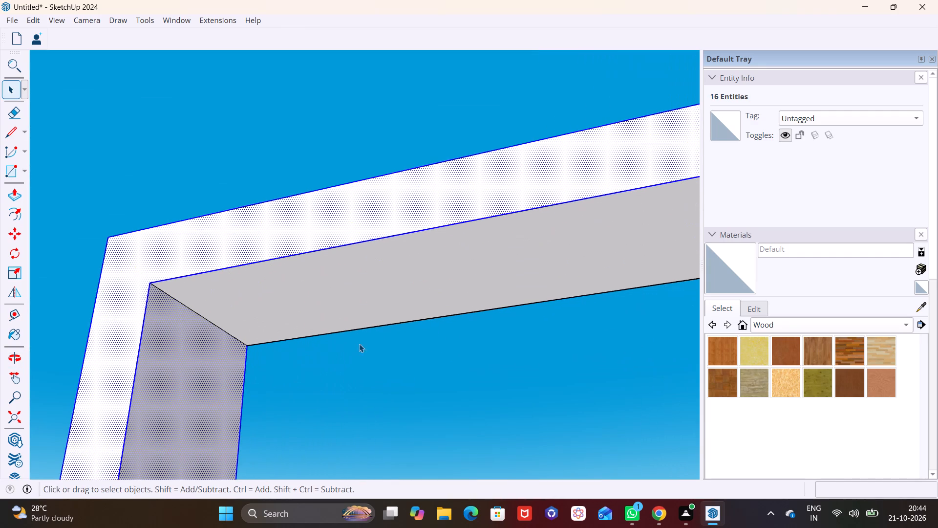
{"action": "left_click", "coordinate": [225, 331], "text": "ctrl"}
{"action": "left_click", "coordinate": [313, 306], "text": "ctrl"}
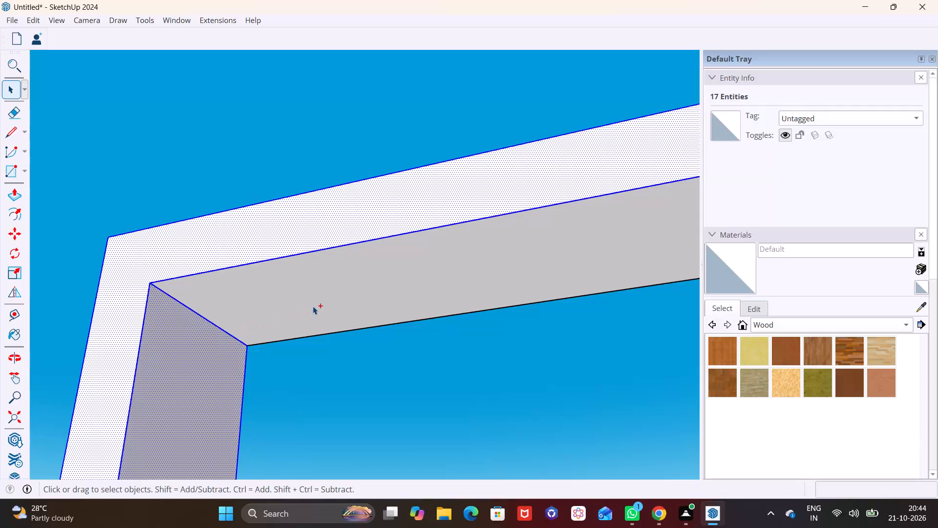
{"action": "left_click", "coordinate": [340, 330], "text": "ctrl"}
Add the underside edge where the beam meets the slab to the selection.
{"action": "scroll", "coordinate": [405, 308], "scroll_direction": "down", "scroll_amount": 3}
{"action": "middle_click_drag", "start_coordinate": [430, 311], "coordinate": [509, 334]}
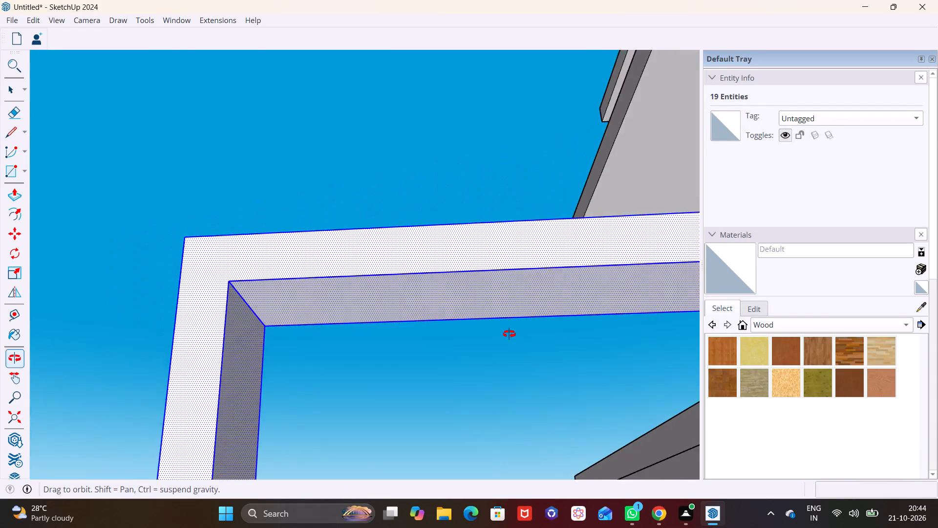
{"action": "middle_click_drag", "start_coordinate": [509, 334], "coordinate": [518, 336]}
{"action": "scroll", "coordinate": [518, 331], "scroll_direction": "down", "scroll_amount": 2}
{"action": "middle_click_drag", "start_coordinate": [512, 329], "coordinate": [274, 328], "text": "shift"}
{"action": "middle_click_drag", "start_coordinate": [481, 327], "coordinate": [599, 333]}
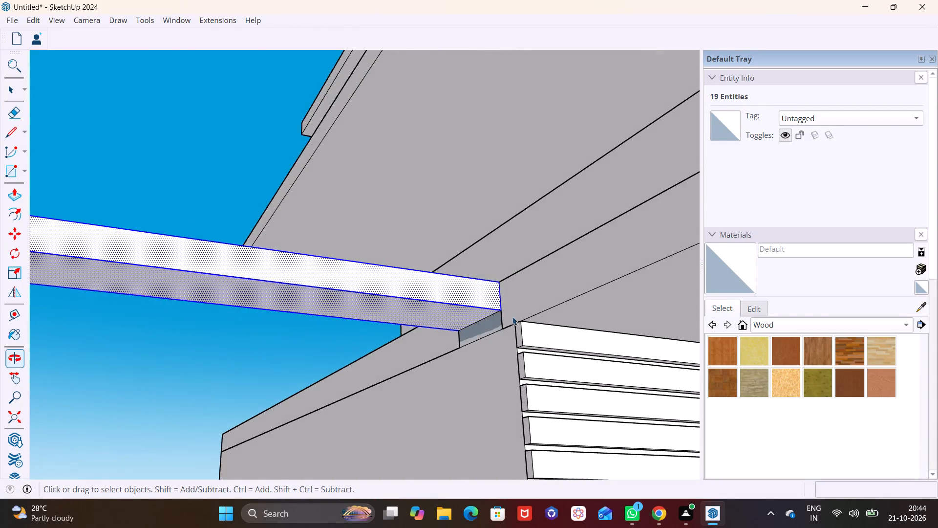
{"action": "scroll", "coordinate": [508, 318], "scroll_direction": "up", "scroll_amount": 11}
{"action": "left_click", "coordinate": [484, 301], "text": "ctrl"}
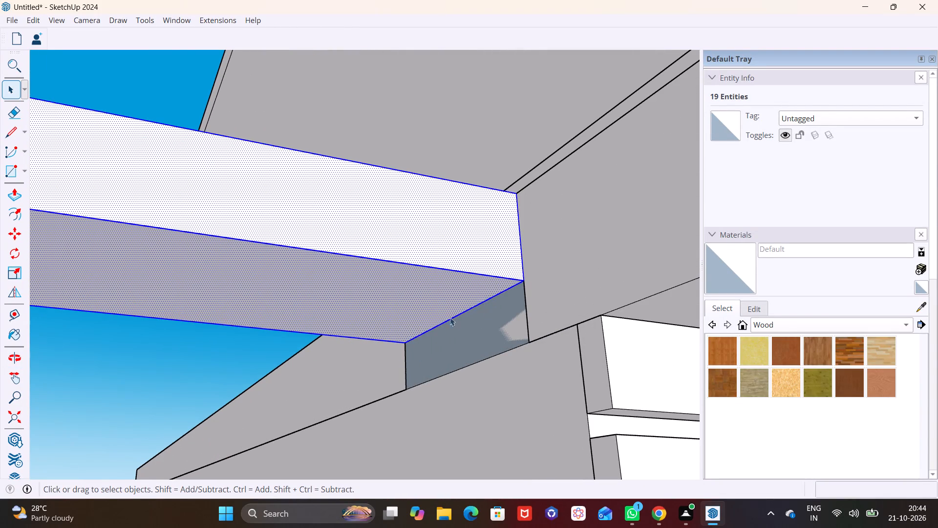
Add the frame's opposite L-shaped side face and its vertical edge at the slab to the selection.
{"action": "scroll", "coordinate": [362, 332], "scroll_direction": "down", "scroll_amount": 16}
{"action": "middle_click_drag", "start_coordinate": [236, 369], "coordinate": [496, 397]}
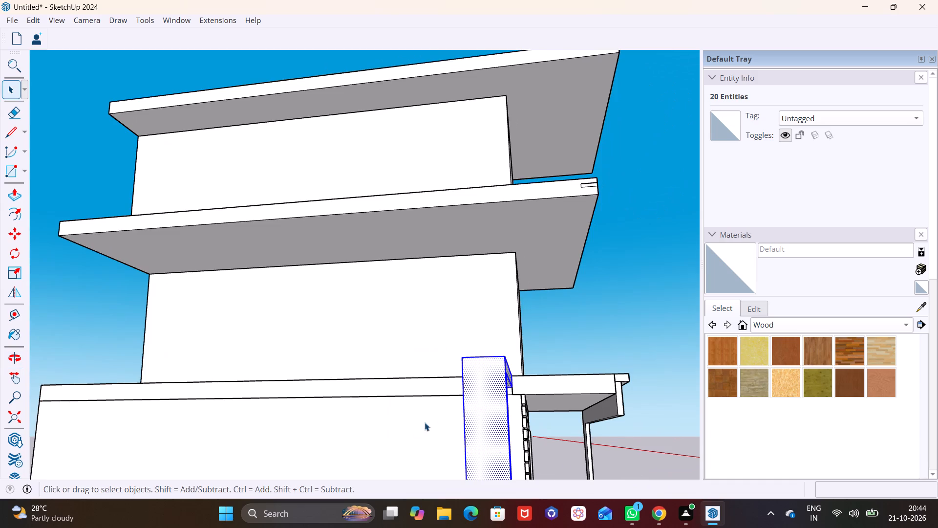
{"action": "middle_click_drag", "start_coordinate": [444, 423], "coordinate": [621, 422]}
{"action": "middle_click_drag", "start_coordinate": [591, 401], "coordinate": [388, 377], "text": "shift"}
{"action": "scroll", "coordinate": [405, 371], "scroll_direction": "up", "scroll_amount": 10}
{"action": "middle_click_drag", "start_coordinate": [366, 367], "coordinate": [495, 383]}
{"action": "scroll", "coordinate": [296, 354], "scroll_direction": "up", "scroll_amount": 9}
{"action": "left_click", "coordinate": [297, 354], "text": "ctrl"}
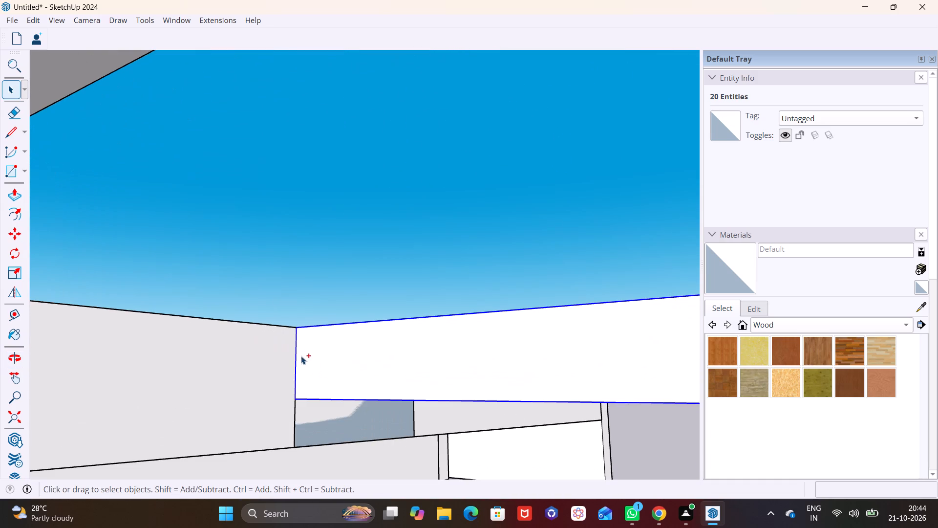
{"action": "left_click", "coordinate": [346, 362], "text": "ctrl"}
Add the base edge of the post on the frame's opposite side face to the selection.
{"action": "scroll", "coordinate": [360, 363], "scroll_direction": "down", "scroll_amount": 16}
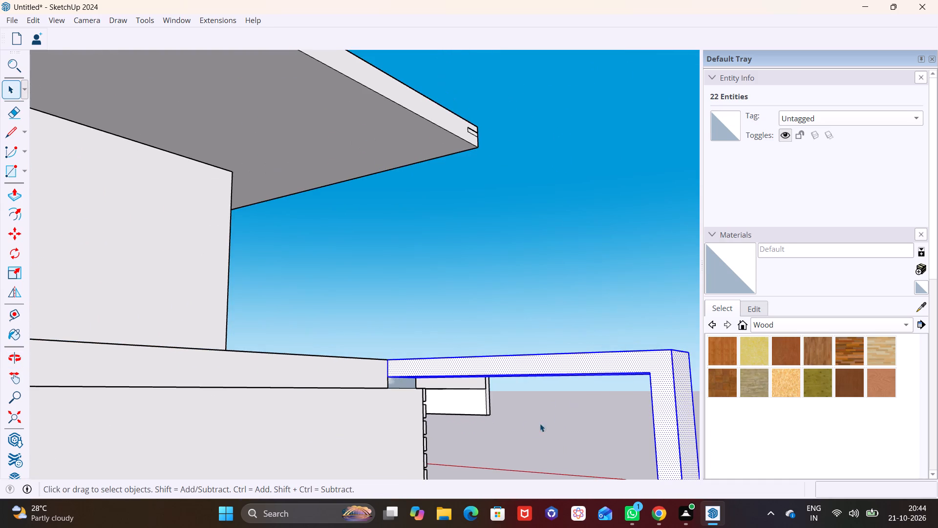
{"action": "middle_click_drag", "start_coordinate": [533, 429], "coordinate": [384, 420]}
{"action": "scroll", "coordinate": [404, 378], "scroll_direction": "down", "scroll_amount": 4}
{"action": "middle_click_drag", "start_coordinate": [401, 383], "coordinate": [503, 265], "text": "shift"}
{"action": "middle_click_drag", "start_coordinate": [489, 366], "coordinate": [449, 403]}
{"action": "scroll", "coordinate": [459, 397], "scroll_direction": "up", "scroll_amount": 4}
{"action": "middle_click_drag", "start_coordinate": [463, 414], "coordinate": [477, 256], "text": "shift"}
{"action": "middle_click_drag", "start_coordinate": [417, 428], "coordinate": [500, 431]}
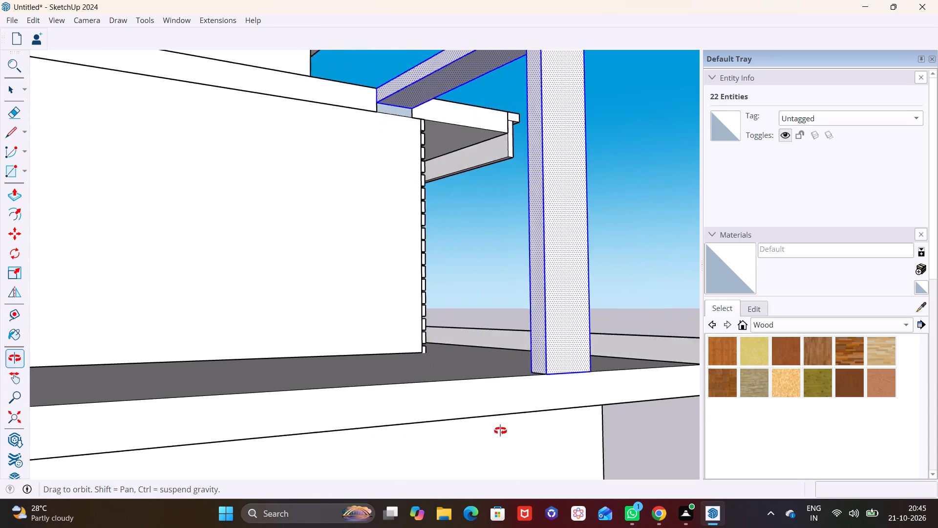
{"action": "middle_click_drag", "start_coordinate": [500, 431], "coordinate": [511, 429]}
{"action": "scroll", "coordinate": [544, 347], "scroll_direction": "up", "scroll_amount": 11}
{"action": "left_click", "coordinate": [550, 381], "text": "ctrl"}
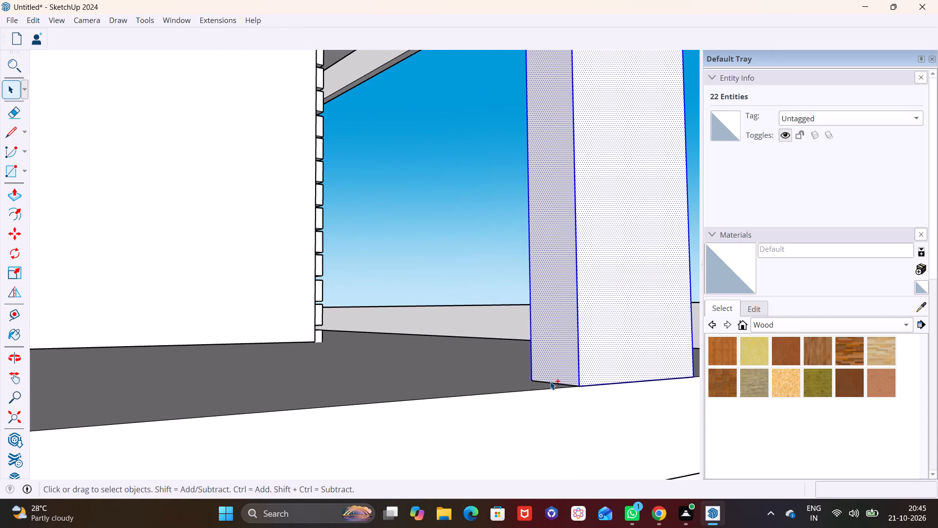
{"action": "left_click", "coordinate": [550, 383], "text": "ctrl"}
Add the beam's top edge along the slab to complete the frame selection.
{"action": "scroll", "coordinate": [552, 380], "scroll_direction": "down", "scroll_amount": 8}
{"action": "middle_click_drag", "start_coordinate": [574, 366], "coordinate": [428, 445]}
{"action": "scroll", "coordinate": [448, 389], "scroll_direction": "down", "scroll_amount": 7}
{"action": "middle_click_drag", "start_coordinate": [400, 306], "coordinate": [383, 416]}
{"action": "scroll", "coordinate": [383, 416], "scroll_direction": "down", "scroll_amount": 1}
{"action": "middle_click_drag", "start_coordinate": [353, 317], "coordinate": [412, 332]}
{"action": "scroll", "coordinate": [421, 256], "scroll_direction": "up", "scroll_amount": 14}
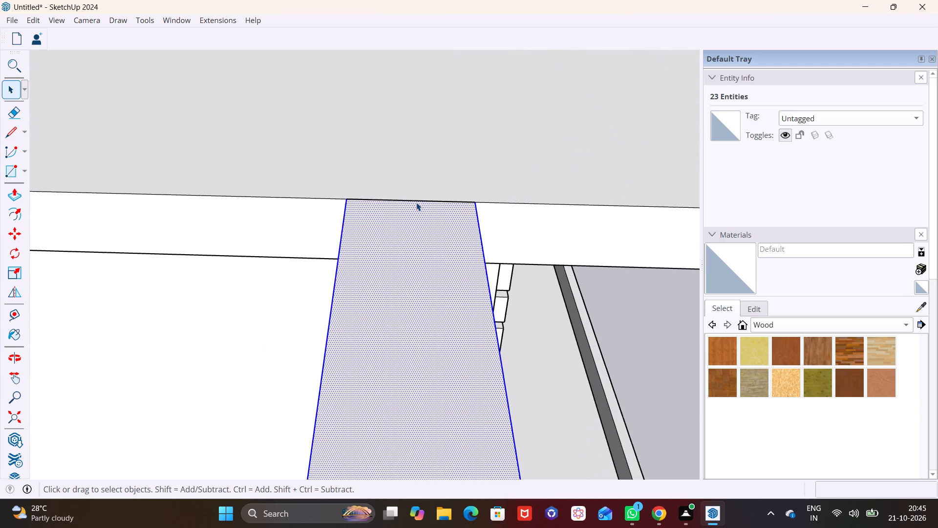
{"action": "left_click", "coordinate": [416, 199], "text": "ctrl"}
Copy the selected beam-and-post frame twice along the slab edge, offset about 2' 4" and then 2' 10 5/16".
{"action": "scroll", "coordinate": [428, 213], "scroll_direction": "down", "scroll_amount": 9}
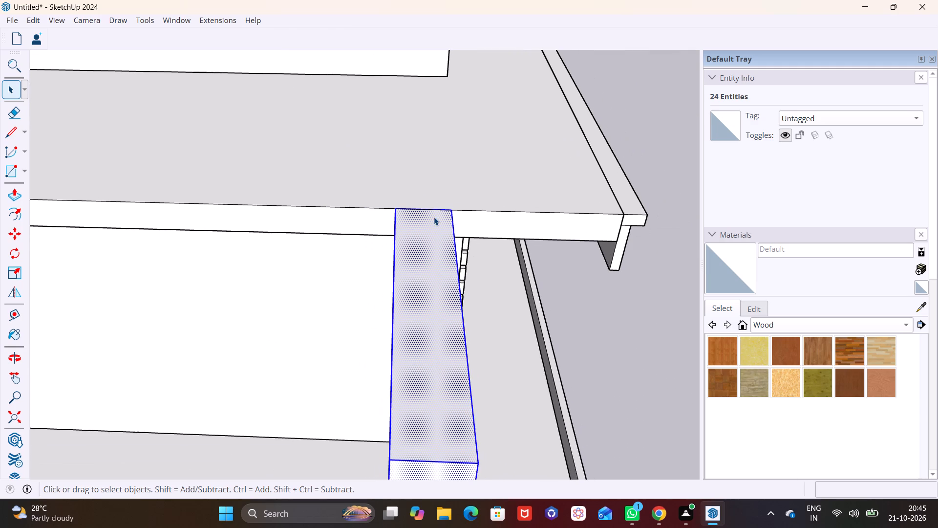
{"action": "key", "text": "m"}
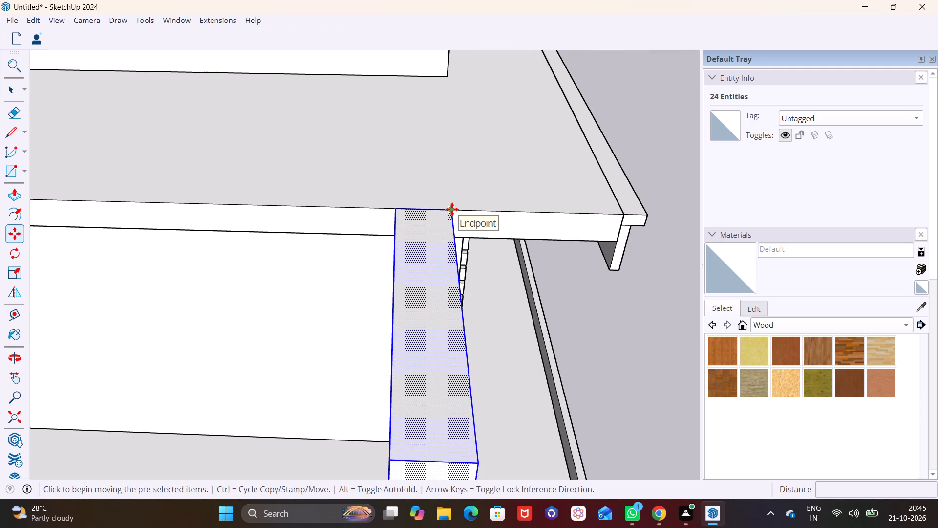
{"action": "left_click", "coordinate": [452, 209]}
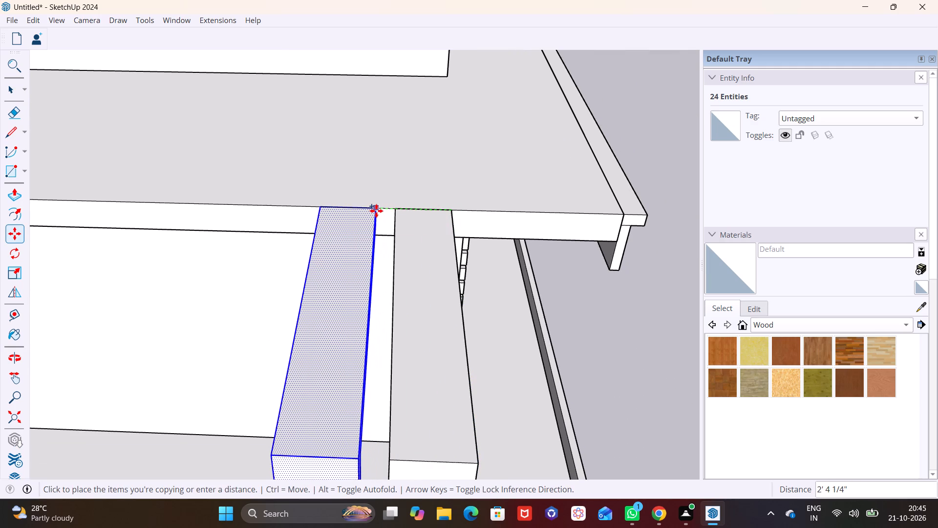
{"action": "left_click", "coordinate": [376, 211]}
{"action": "left_click", "coordinate": [375, 211]}
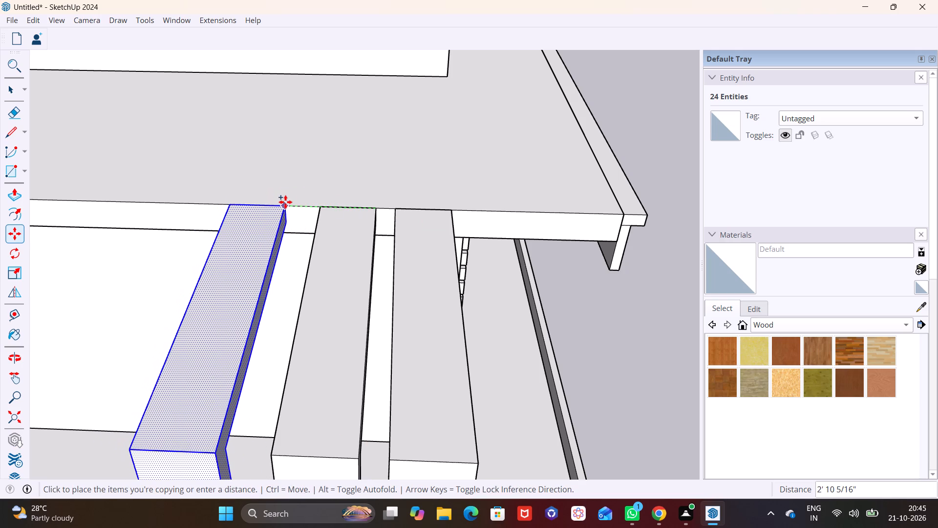
{"action": "left_click", "coordinate": [285, 202]}
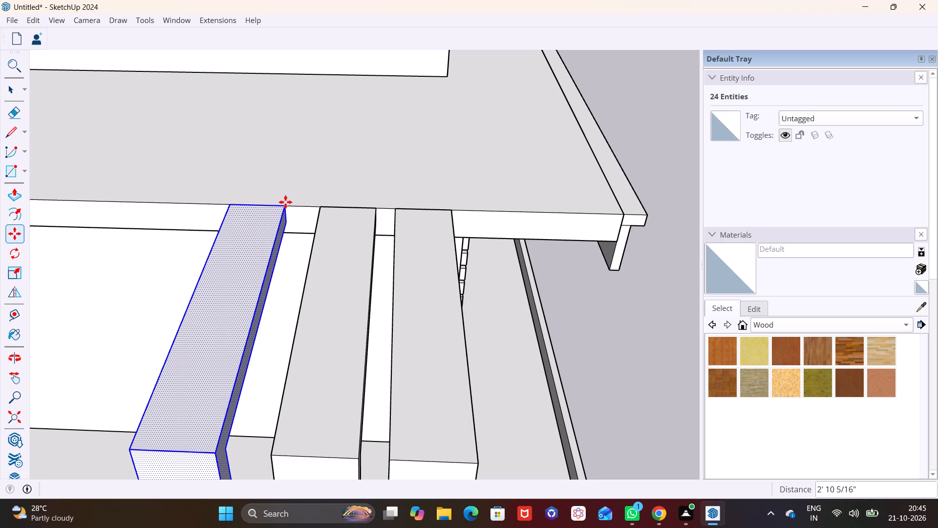
Copy the frame along the slab as a second group of three, offset about 6' 11", 2' 6 15/16" and a similar close spacing.
{"action": "scroll", "coordinate": [288, 203], "scroll_direction": "down", "scroll_amount": 10}
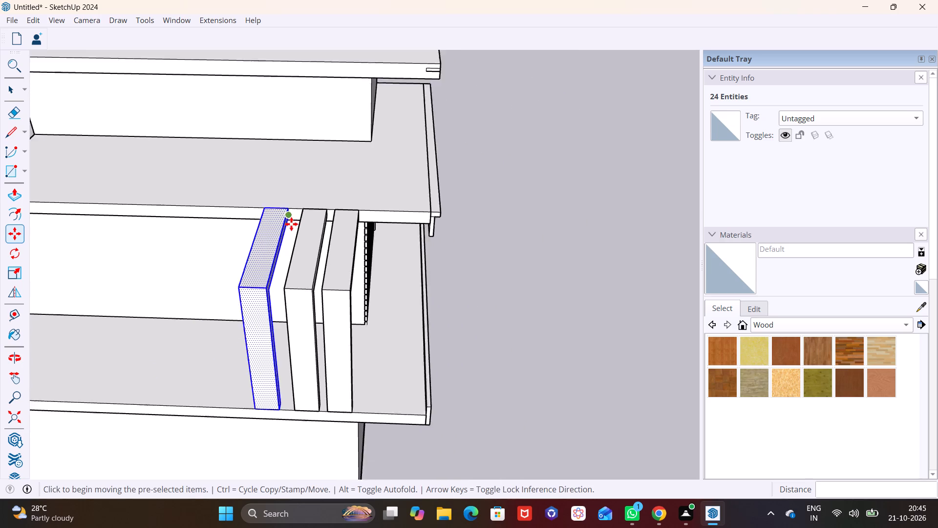
{"action": "scroll", "coordinate": [291, 224], "scroll_direction": "down", "scroll_amount": 2}
{"action": "middle_click_drag", "start_coordinate": [291, 236], "coordinate": [570, 237]}
{"action": "scroll", "coordinate": [570, 219], "scroll_direction": "up", "scroll_amount": 3}
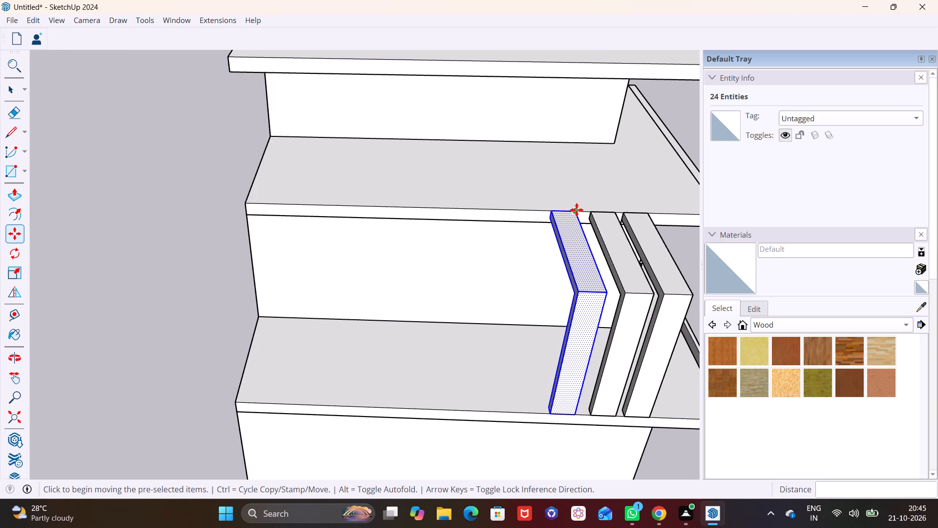
{"action": "left_click", "coordinate": [576, 210]}
{"action": "left_click", "coordinate": [482, 213]}
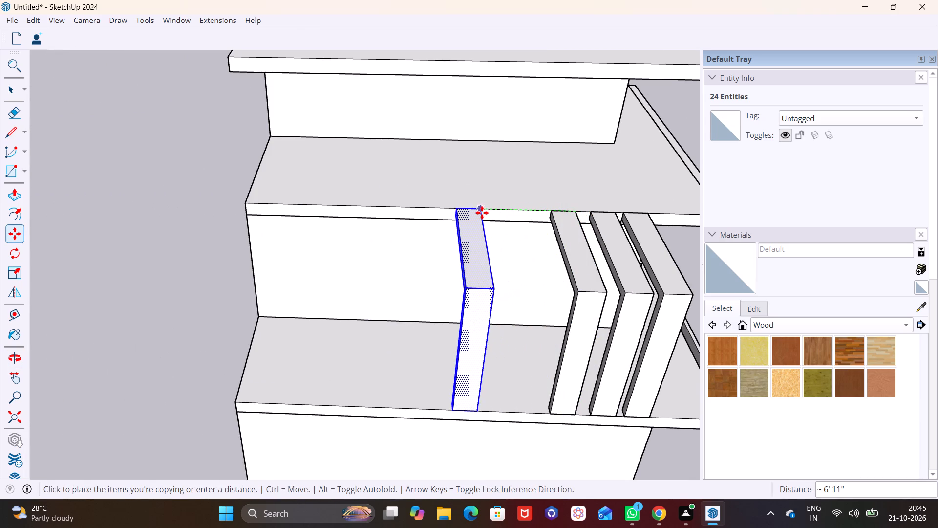
{"action": "left_click", "coordinate": [480, 211]}
{"action": "left_click", "coordinate": [445, 209]}
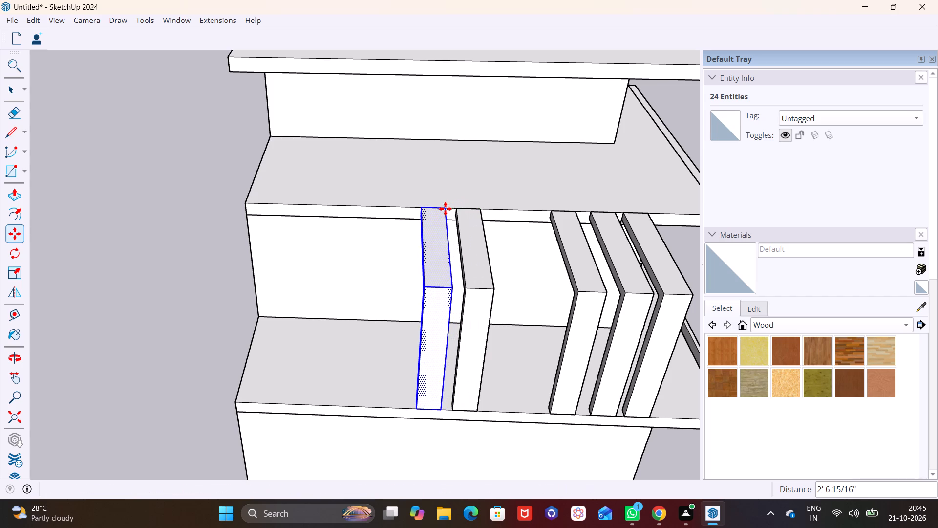
{"action": "left_click", "coordinate": [443, 207]}
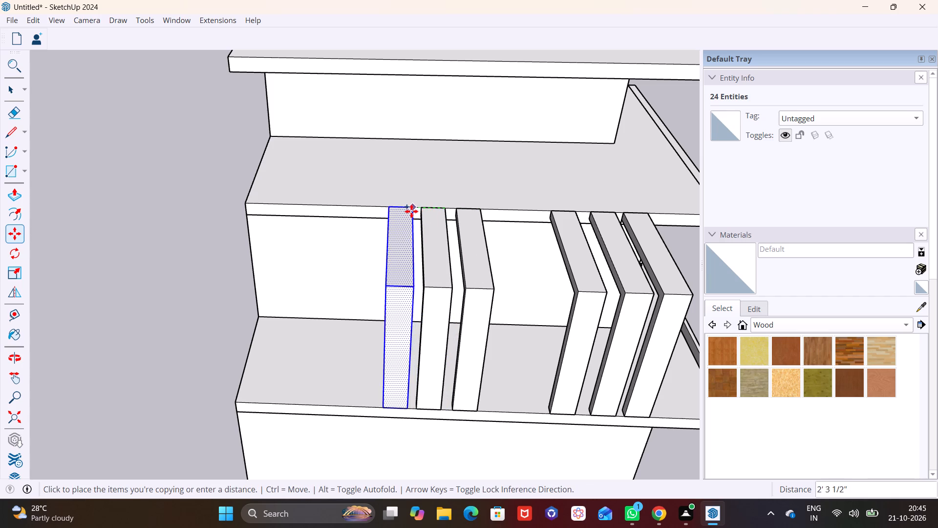
{"action": "left_click", "coordinate": [409, 211]}
Copy the frame 10' 3 13/16" to the slab's far end, add two closely spaced copies back toward the middle, and deselect the frames.
{"action": "left_click", "coordinate": [409, 208]}
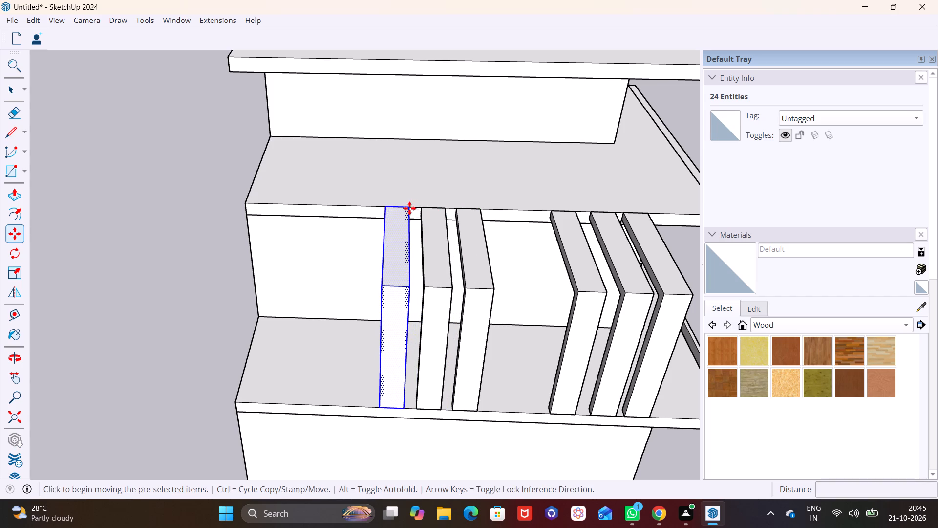
{"action": "left_click", "coordinate": [271, 202]}
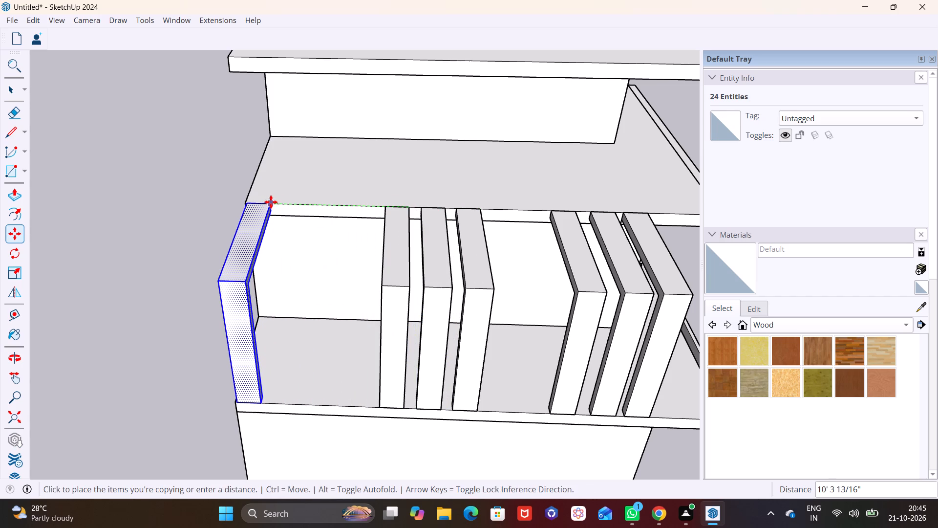
{"action": "left_click", "coordinate": [269, 204]}
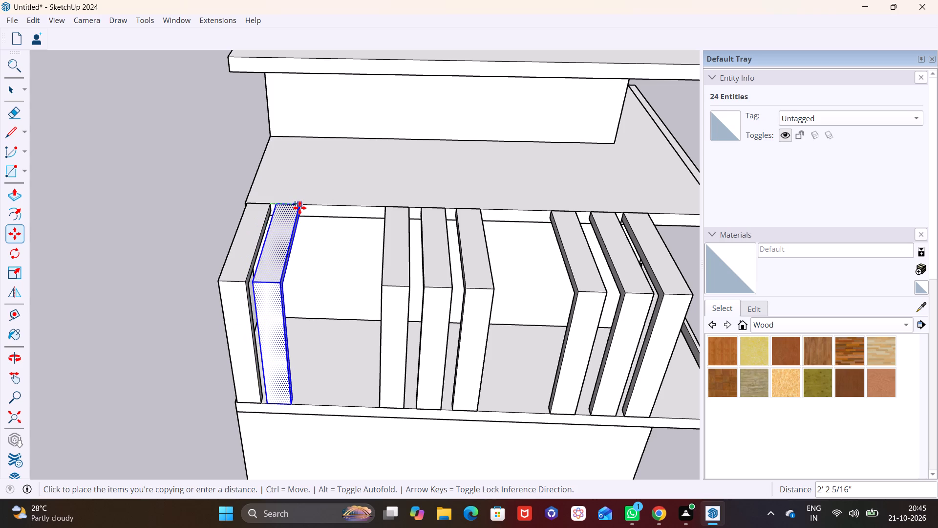
{"action": "left_click", "coordinate": [302, 208]}
{"action": "left_click", "coordinate": [301, 207]}
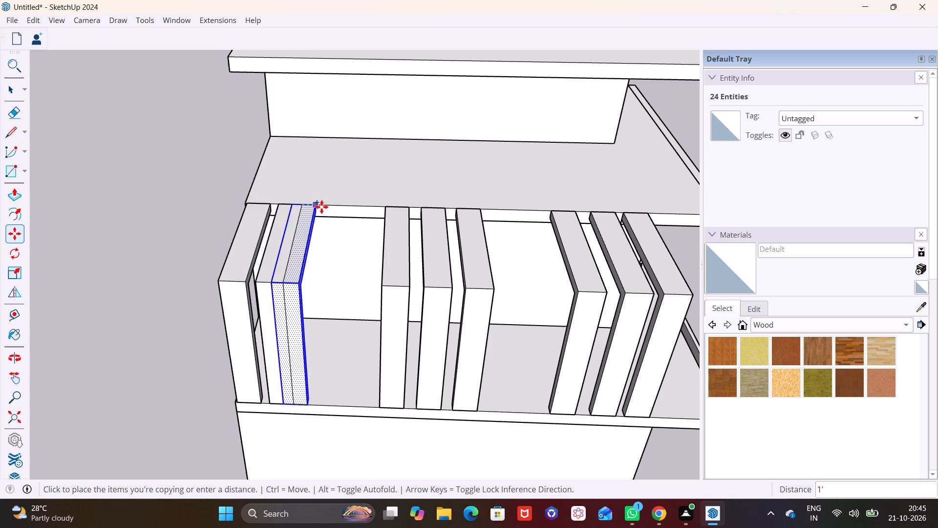
{"action": "left_click", "coordinate": [335, 207]}
{"action": "key", "text": "space"}
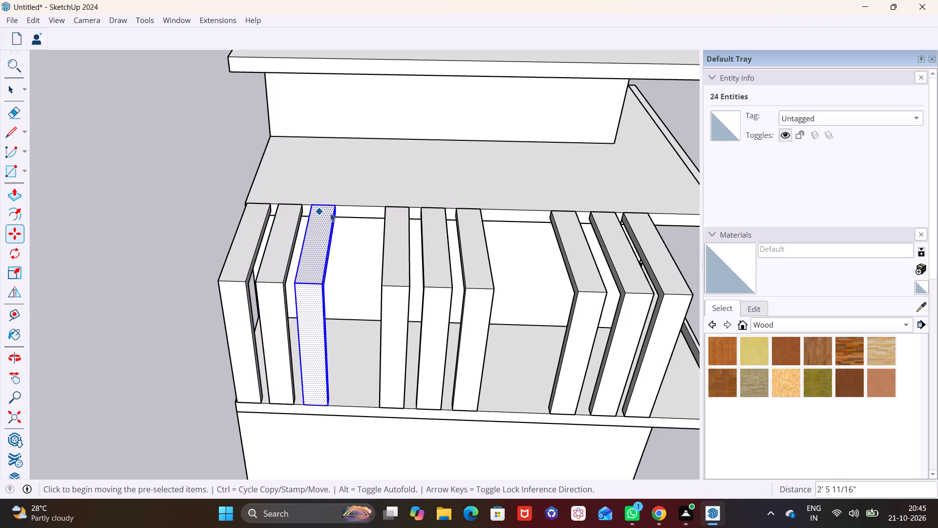
{"action": "left_click", "coordinate": [444, 193]}
Examine the three groups of side beam-and-post frames and the second-storey front from several angles.
{"action": "scroll", "coordinate": [562, 250], "scroll_direction": "down", "scroll_amount": 3}
{"action": "middle_click_drag", "start_coordinate": [603, 290], "coordinate": [262, 180]}
{"action": "scroll", "coordinate": [299, 281], "scroll_direction": "down", "scroll_amount": 3}
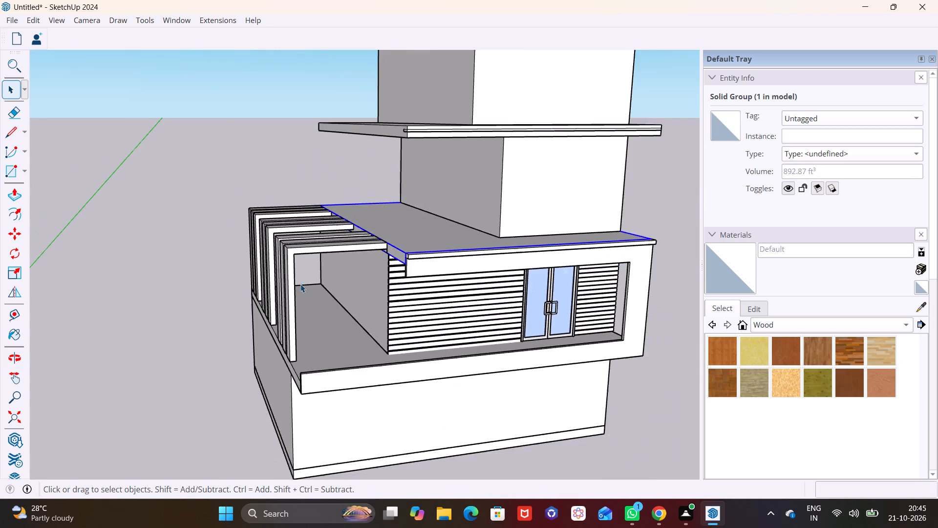
{"action": "middle_click_drag", "start_coordinate": [355, 298], "coordinate": [245, 207]}
{"action": "scroll", "coordinate": [288, 233], "scroll_direction": "down", "scroll_amount": 2}
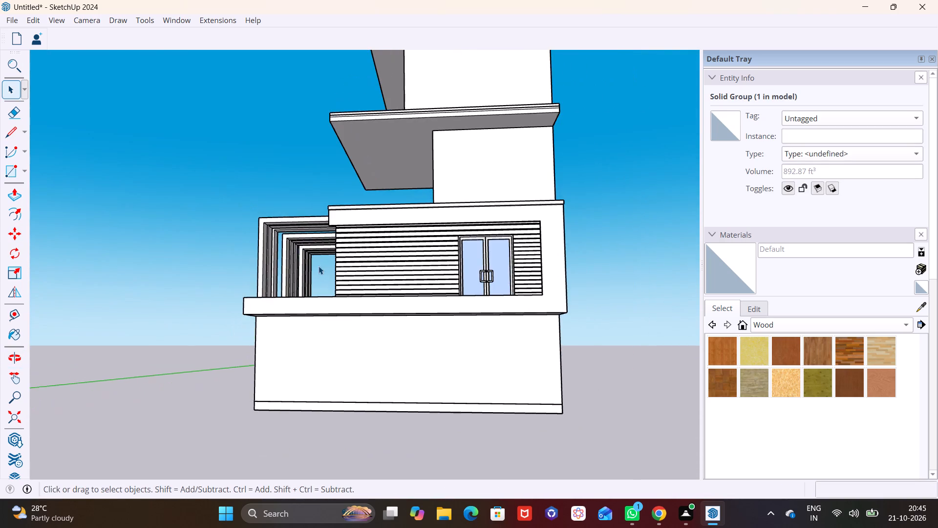
{"action": "middle_click_drag", "start_coordinate": [324, 272], "coordinate": [396, 311]}
{"action": "scroll", "coordinate": [340, 245], "scroll_direction": "up", "scroll_amount": 2}
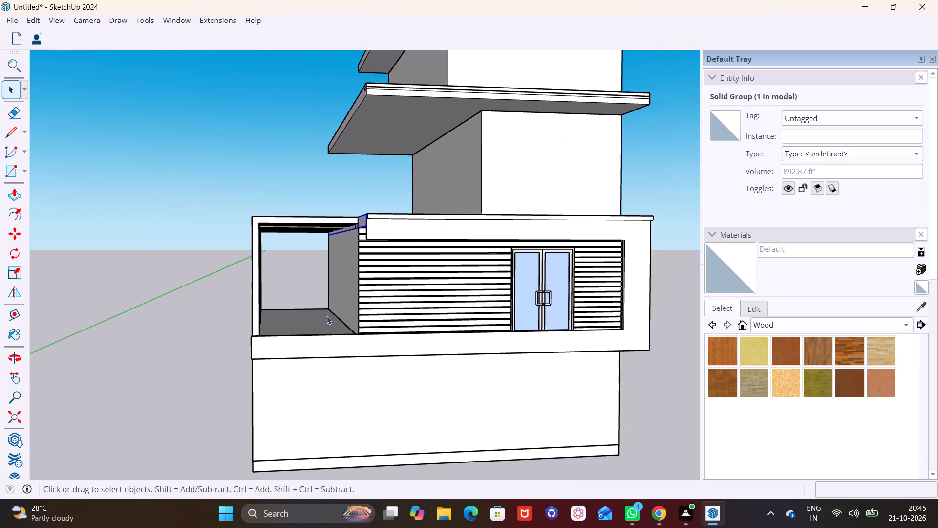
{"action": "scroll", "coordinate": [315, 325], "scroll_direction": "up", "scroll_amount": 3}
{"action": "middle_click_drag", "start_coordinate": [320, 330], "coordinate": [423, 289]}
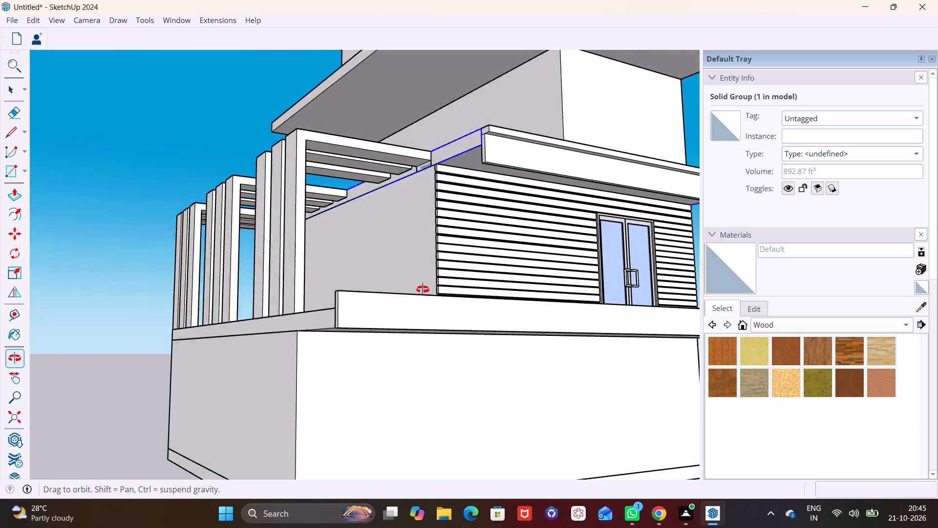
{"action": "middle_click_drag", "start_coordinate": [423, 289], "coordinate": [464, 300]}
{"action": "middle_click_drag", "start_coordinate": [463, 310], "coordinate": [430, 292]}
{"action": "scroll", "coordinate": [433, 298], "scroll_direction": "up", "scroll_amount": 1, "text": "shift"}
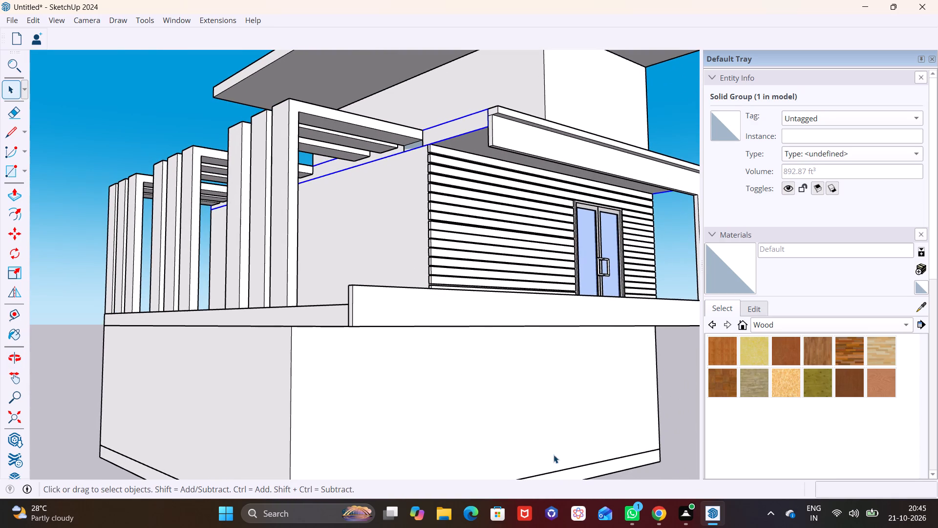
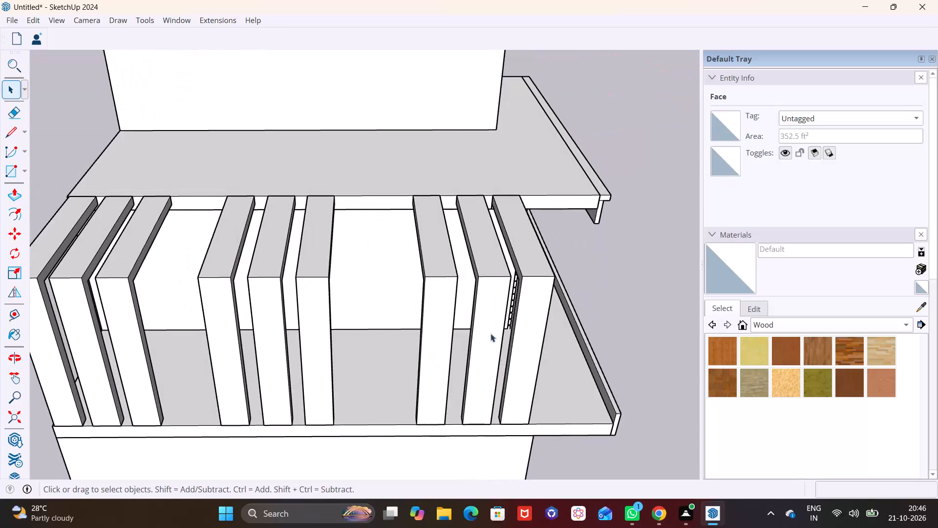
Move the innermost beam-and-post frame of the far-end group about 6 7/8" along the slab edge toward its two neighbours.
{"action": "scroll", "coordinate": [468, 299], "scroll_direction": "up", "scroll_amount": 2}
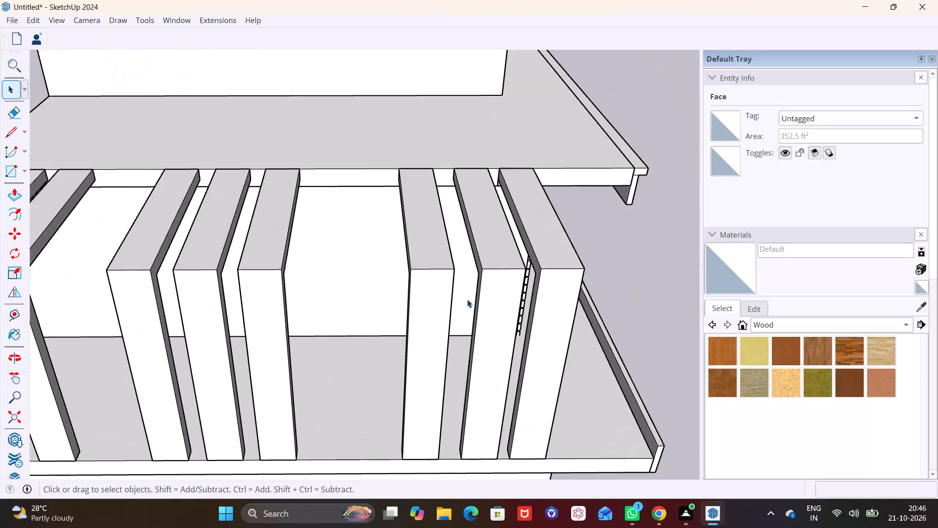
{"action": "scroll", "coordinate": [467, 299], "scroll_direction": "up", "scroll_amount": 2}
{"action": "middle_click_drag", "start_coordinate": [469, 299], "coordinate": [450, 281], "text": "shift"}
{"action": "left_click", "coordinate": [389, 247]}
{"action": "triple_click", "coordinate": [389, 247]}
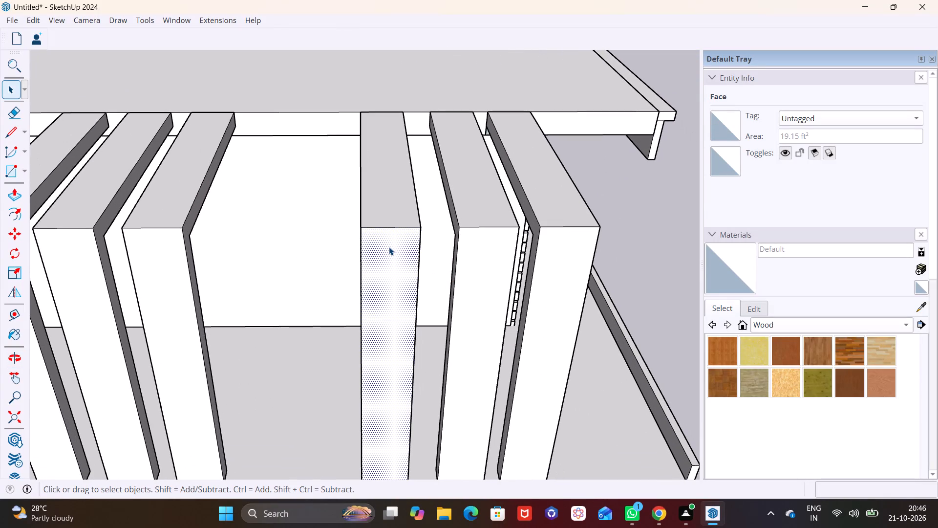
{"action": "middle_click_drag", "start_coordinate": [389, 247], "coordinate": [503, 268]}
{"action": "scroll", "coordinate": [446, 259], "scroll_direction": "up", "scroll_amount": 2}
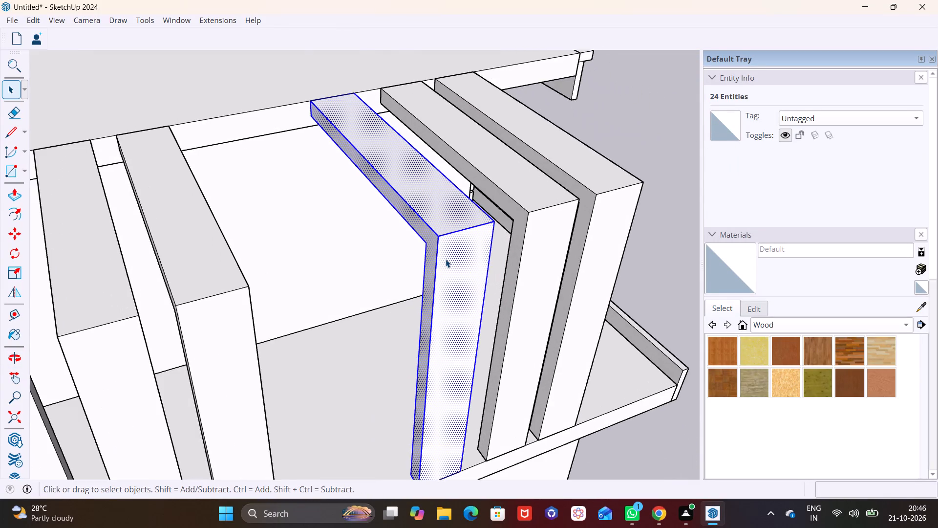
{"action": "scroll", "coordinate": [446, 259], "scroll_direction": "up", "scroll_amount": 5}
{"action": "middle_click_drag", "start_coordinate": [450, 257], "coordinate": [520, 197]}
{"action": "middle_click_drag", "start_coordinate": [492, 216], "coordinate": [474, 235]}
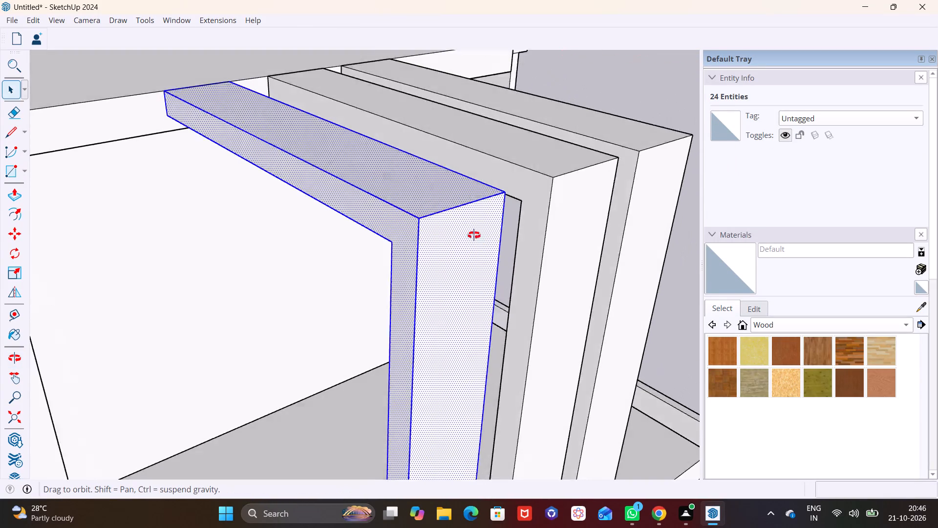
{"action": "middle_click_drag", "start_coordinate": [474, 235], "coordinate": [336, 321]}
{"action": "key", "text": "m"}
{"action": "scroll", "coordinate": [320, 219], "scroll_direction": "down", "scroll_amount": 3}
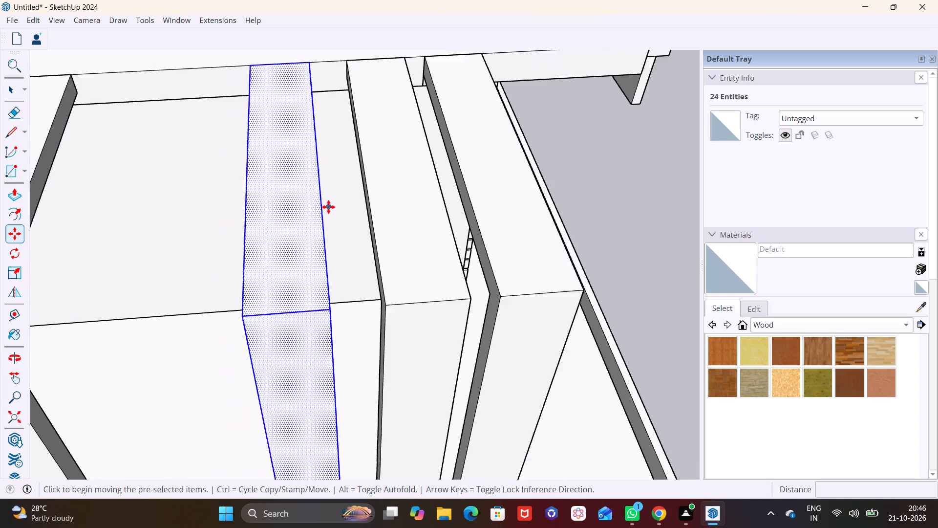
{"action": "scroll", "coordinate": [328, 207], "scroll_direction": "down", "scroll_amount": 1}
{"action": "middle_click_drag", "start_coordinate": [335, 186], "coordinate": [335, 290]}
{"action": "scroll", "coordinate": [323, 222], "scroll_direction": "up", "scroll_amount": 3}
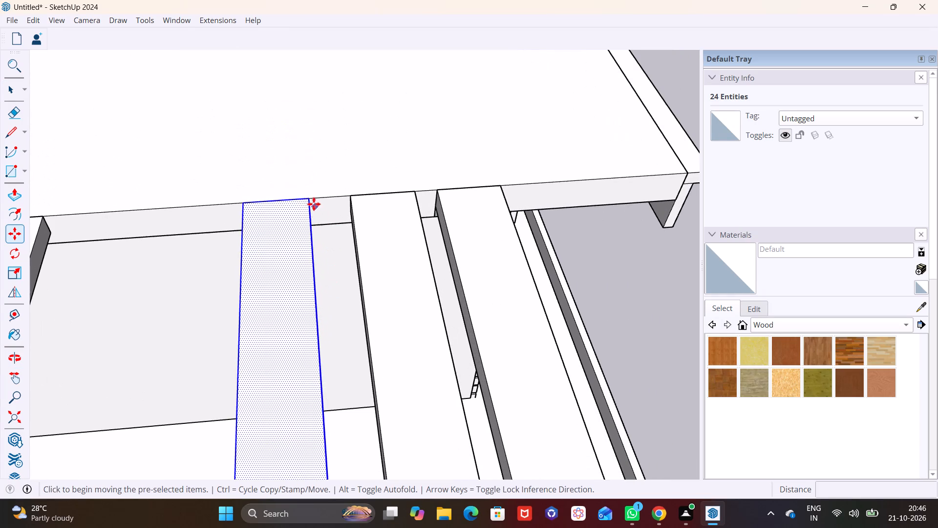
{"action": "left_click", "coordinate": [308, 199]}
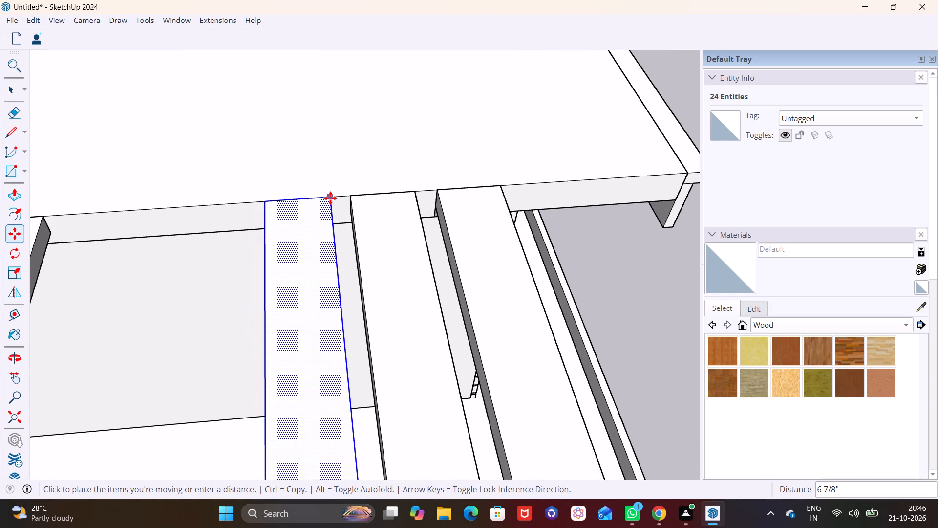
{"action": "left_click", "coordinate": [330, 198]}
{"action": "key", "text": "space"}
{"action": "left_click", "coordinate": [230, 225]}
Move all three frames of the middle group together about 1' along the slab edge toward the far-end group and deselect them.
{"action": "scroll", "coordinate": [300, 244], "scroll_direction": "down", "scroll_amount": 7}
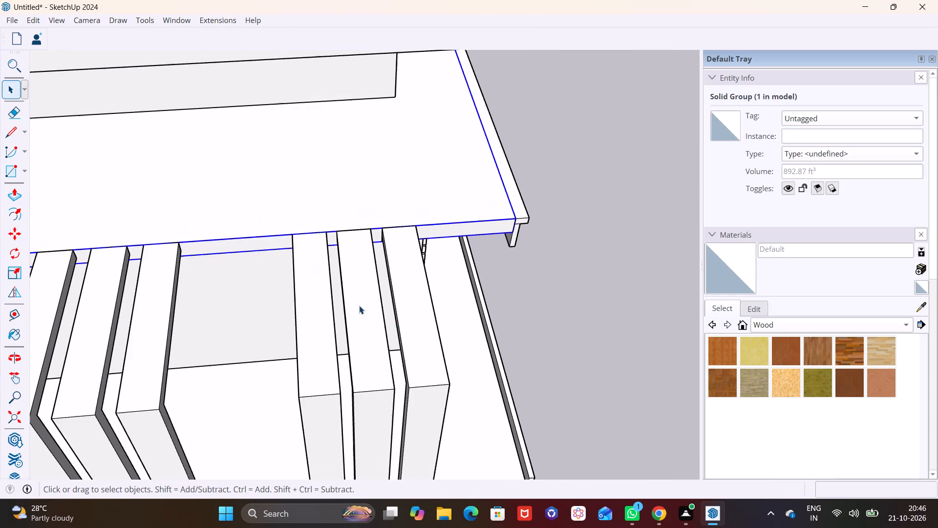
{"action": "middle_click_drag", "start_coordinate": [425, 361], "coordinate": [245, 395]}
{"action": "middle_click_drag", "start_coordinate": [225, 349], "coordinate": [402, 312]}
{"action": "middle_click_drag", "start_coordinate": [440, 389], "coordinate": [396, 344]}
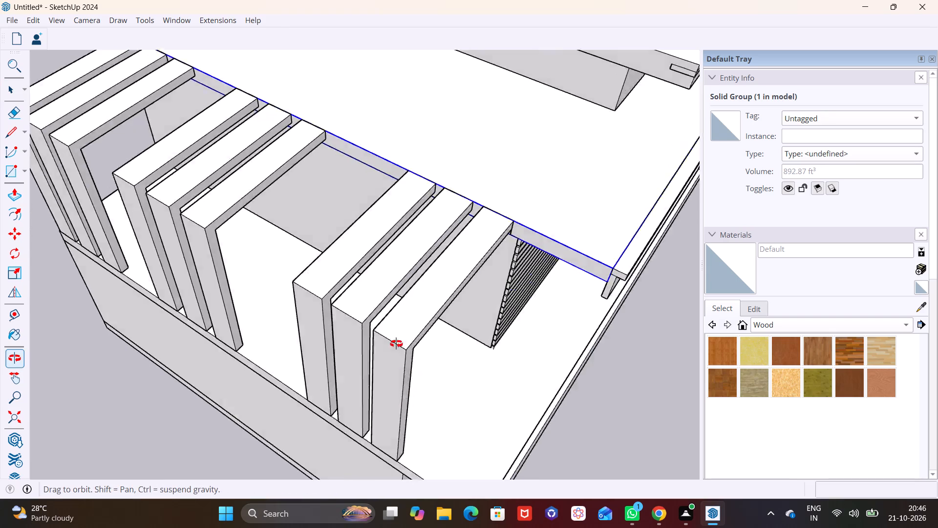
{"action": "middle_click_drag", "start_coordinate": [396, 344], "coordinate": [326, 230]}
{"action": "middle_click_drag", "start_coordinate": [365, 293], "coordinate": [534, 284]}
{"action": "middle_click_drag", "start_coordinate": [443, 296], "coordinate": [486, 290]}
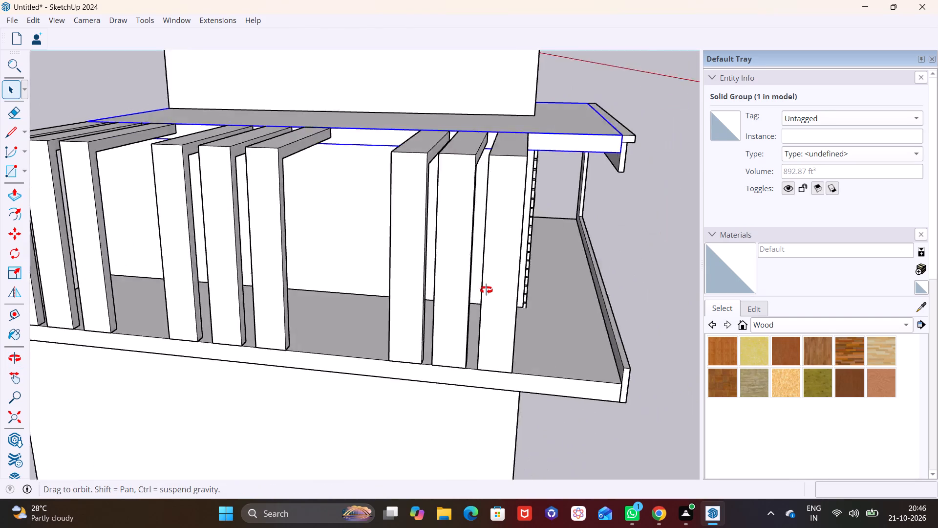
{"action": "middle_click_drag", "start_coordinate": [486, 290], "coordinate": [563, 262]}
{"action": "left_click", "coordinate": [329, 243]}
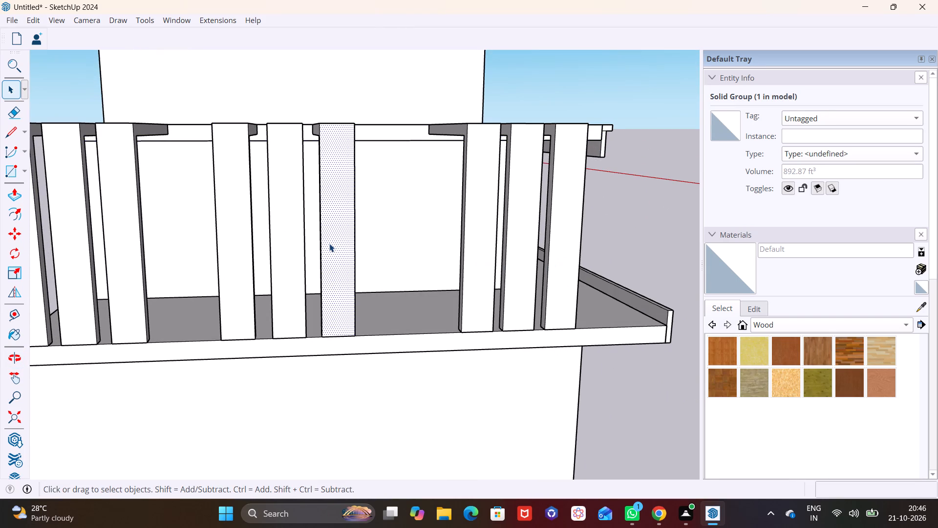
{"action": "double_click", "coordinate": [338, 242]}
{"action": "middle_click_drag", "start_coordinate": [348, 206], "coordinate": [348, 307]}
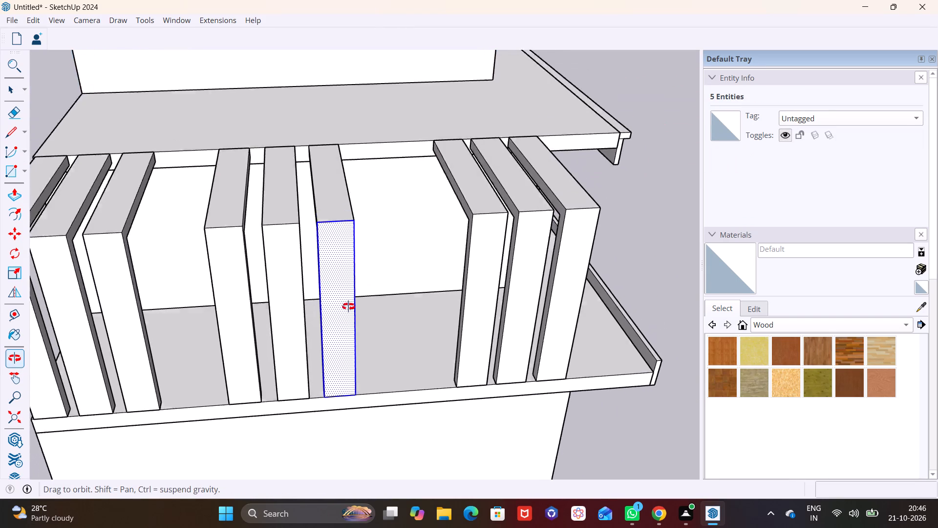
{"action": "middle_click_drag", "start_coordinate": [348, 307], "coordinate": [348, 332]}
{"action": "left_click", "coordinate": [337, 247]}
{"action": "triple_click", "coordinate": [337, 247]}
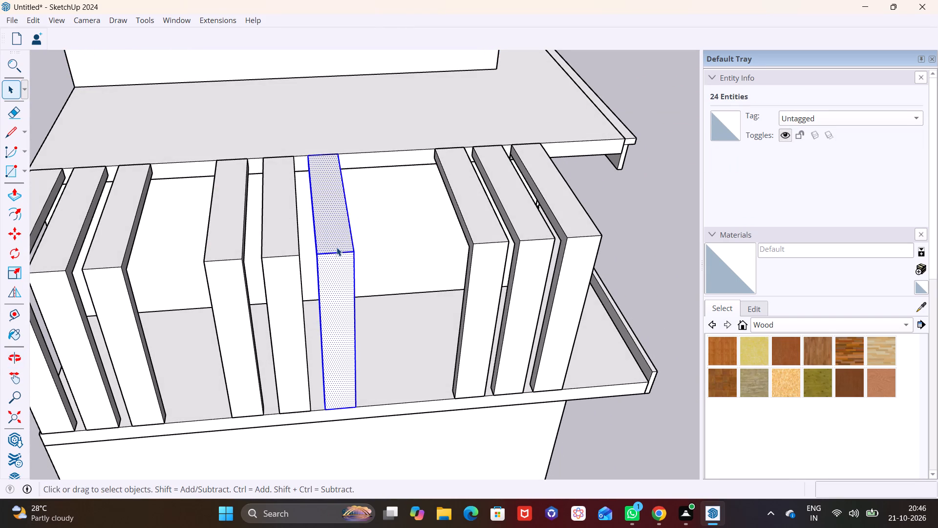
{"action": "triple_click", "coordinate": [289, 258], "text": "ctrl"}
{"action": "triple_click", "coordinate": [206, 259], "text": "ctrl"}
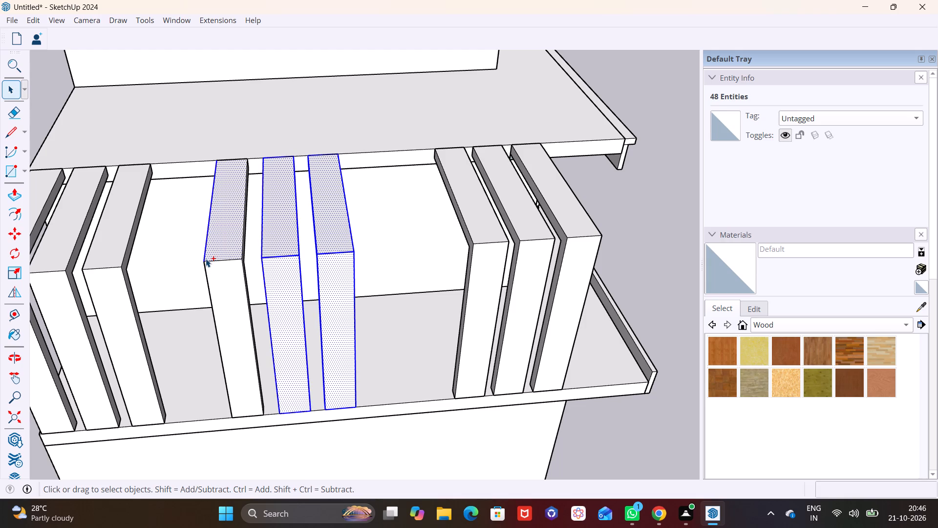
{"action": "key", "text": "m"}
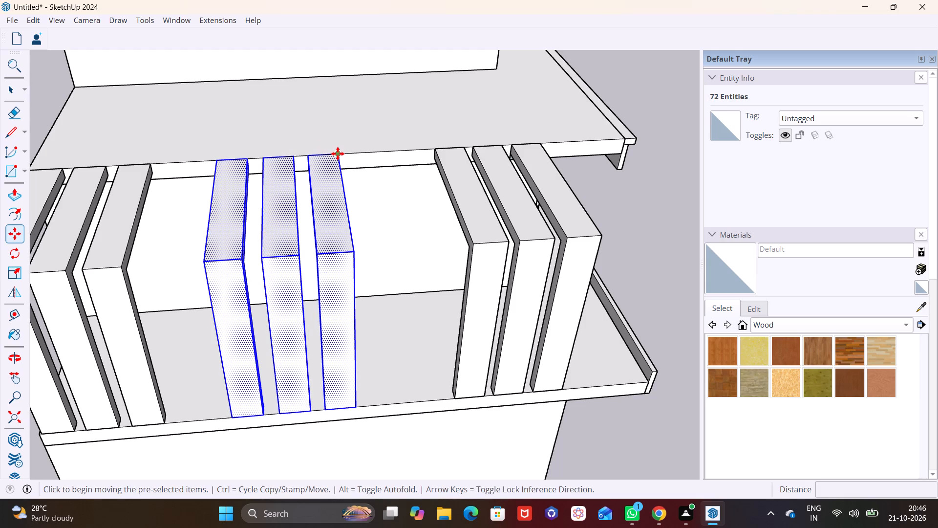
{"action": "left_click", "coordinate": [338, 154]}
{"action": "left_click", "coordinate": [351, 154]}
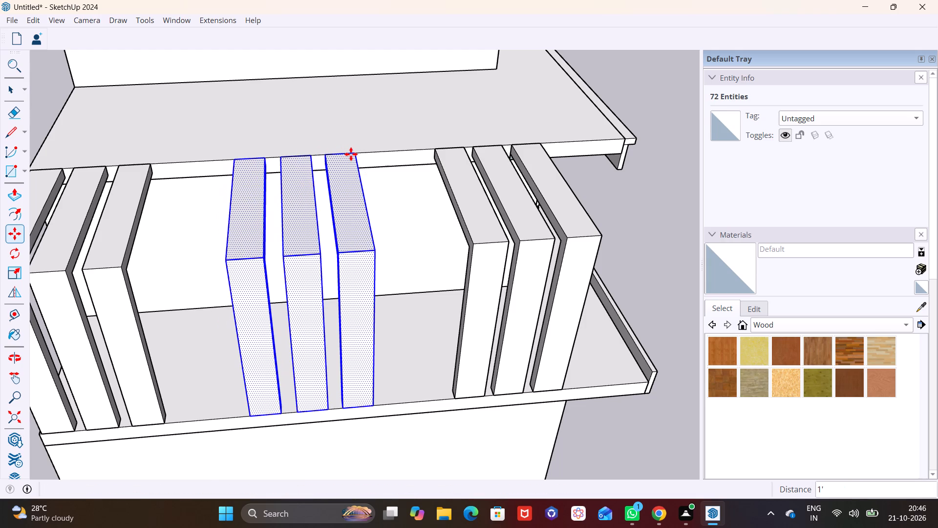
{"action": "key", "text": "space"}
{"action": "left_click", "coordinate": [616, 238]}
Examine the spacing of the side frame groups and the second-storey front from several angles.
{"action": "middle_click_drag", "start_coordinate": [617, 303], "coordinate": [602, 387]}
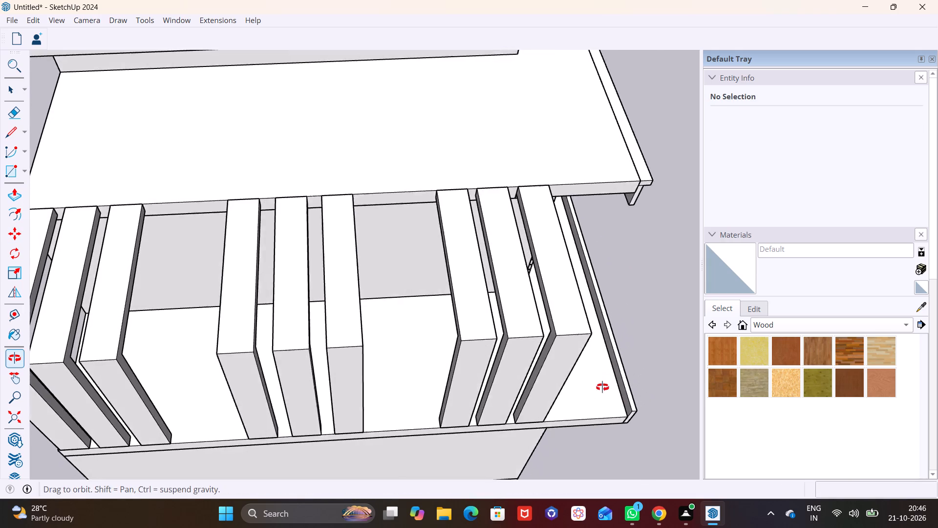
{"action": "middle_click_drag", "start_coordinate": [602, 387], "coordinate": [601, 388]}
{"action": "scroll", "coordinate": [354, 316], "scroll_direction": "down", "scroll_amount": 2}
{"action": "middle_click_drag", "start_coordinate": [354, 316], "coordinate": [445, 300], "text": "shift"}
{"action": "middle_click_drag", "start_coordinate": [494, 341], "coordinate": [445, 220]}
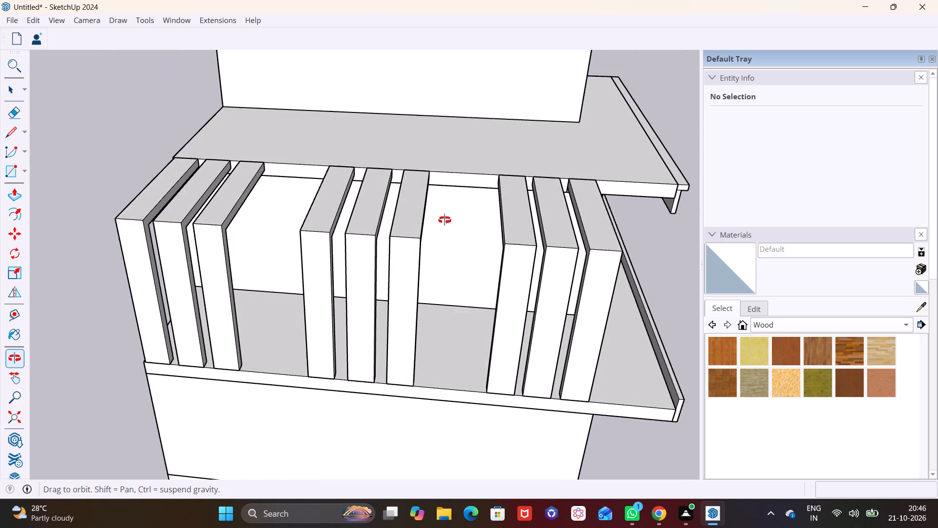
{"action": "middle_click_drag", "start_coordinate": [445, 220], "coordinate": [445, 220]}
{"action": "middle_click_drag", "start_coordinate": [530, 283], "coordinate": [213, 215]}
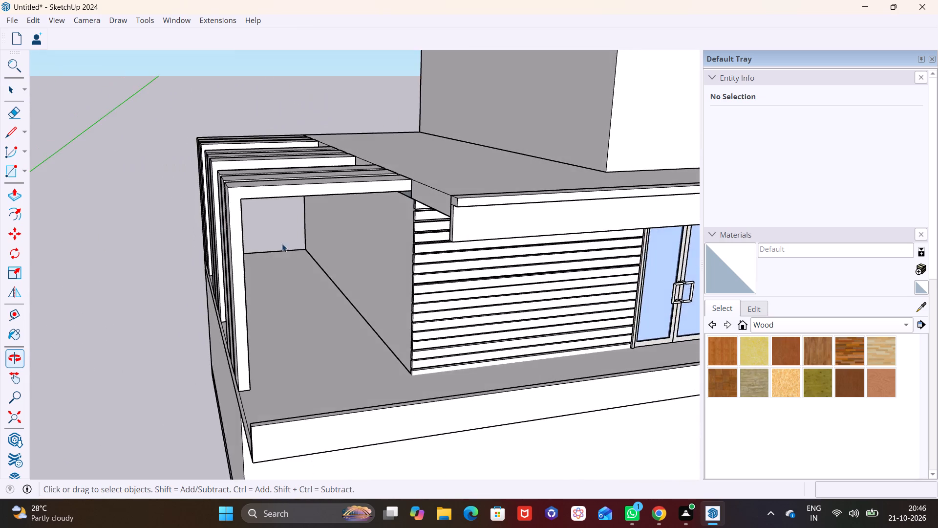
{"action": "scroll", "coordinate": [299, 252], "scroll_direction": "down", "scroll_amount": 6}
{"action": "middle_click_drag", "start_coordinate": [363, 282], "coordinate": [264, 245], "text": "shift"}
{"action": "scroll", "coordinate": [311, 274], "scroll_direction": "up", "scroll_amount": 1}
{"action": "middle_click_drag", "start_coordinate": [311, 274], "coordinate": [256, 183]}
{"action": "scroll", "coordinate": [310, 222], "scroll_direction": "down", "scroll_amount": 4}
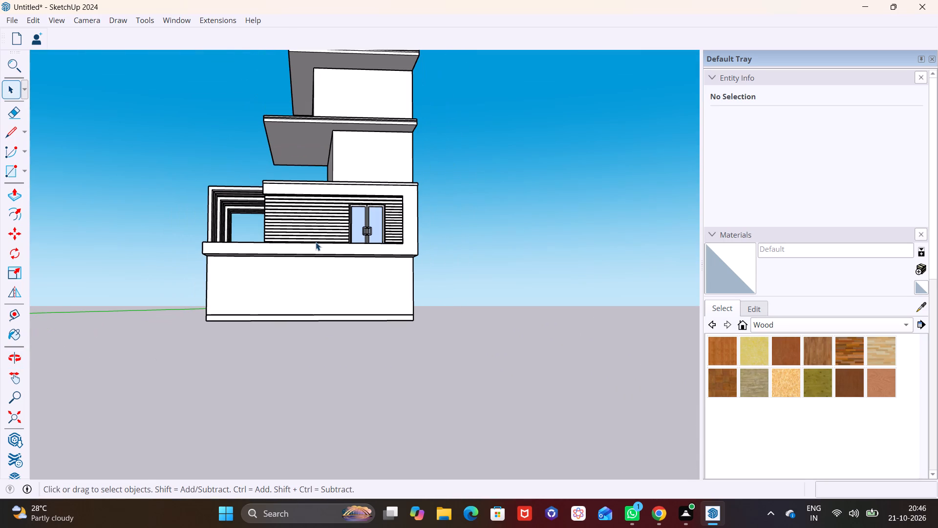
{"action": "middle_click_drag", "start_coordinate": [316, 242], "coordinate": [394, 330], "text": "shift"}
{"action": "scroll", "coordinate": [395, 322], "scroll_direction": "up", "scroll_amount": 9}
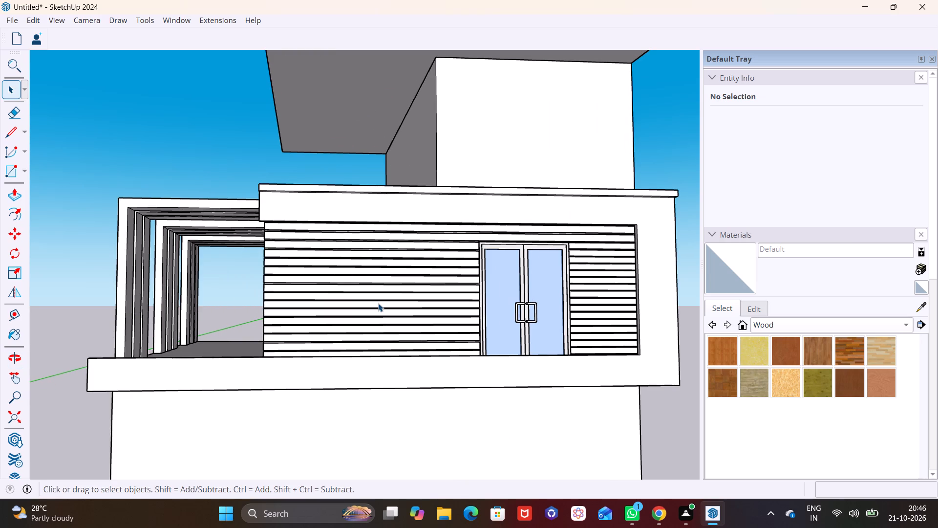
{"action": "middle_click_drag", "start_coordinate": [327, 276], "coordinate": [355, 286]}
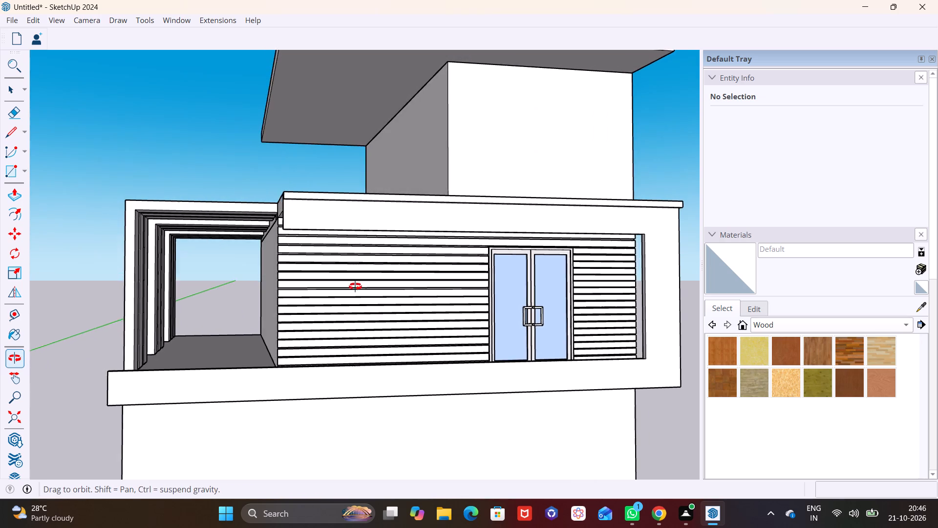
{"action": "middle_click_drag", "start_coordinate": [355, 286], "coordinate": [364, 280]}
{"action": "middle_click_drag", "start_coordinate": [336, 303], "coordinate": [345, 293]}
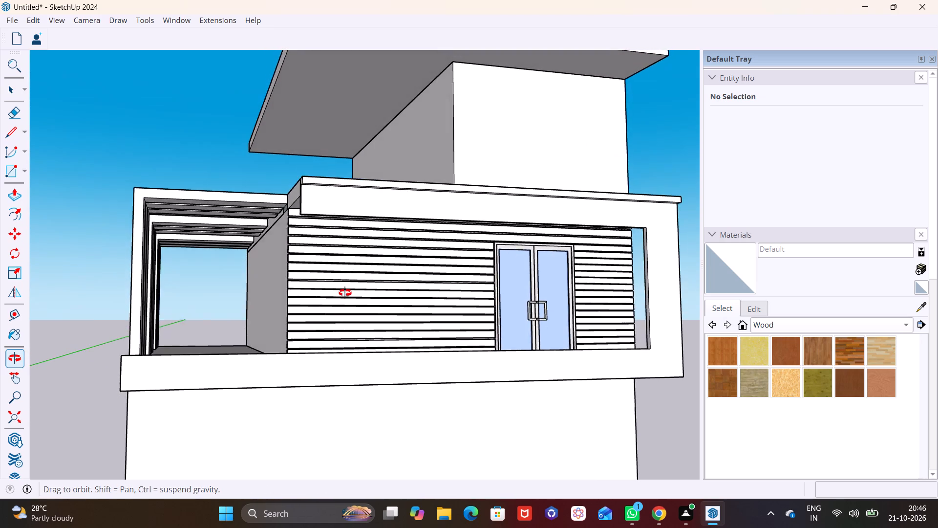
{"action": "middle_click_drag", "start_coordinate": [345, 293], "coordinate": [262, 323]}
{"action": "scroll", "coordinate": [276, 318], "scroll_direction": "down", "scroll_amount": 1}
Open 3D Warehouse and replace the existing search term to search the models for RAILING.
{"action": "left_click", "coordinate": [177, 17]}
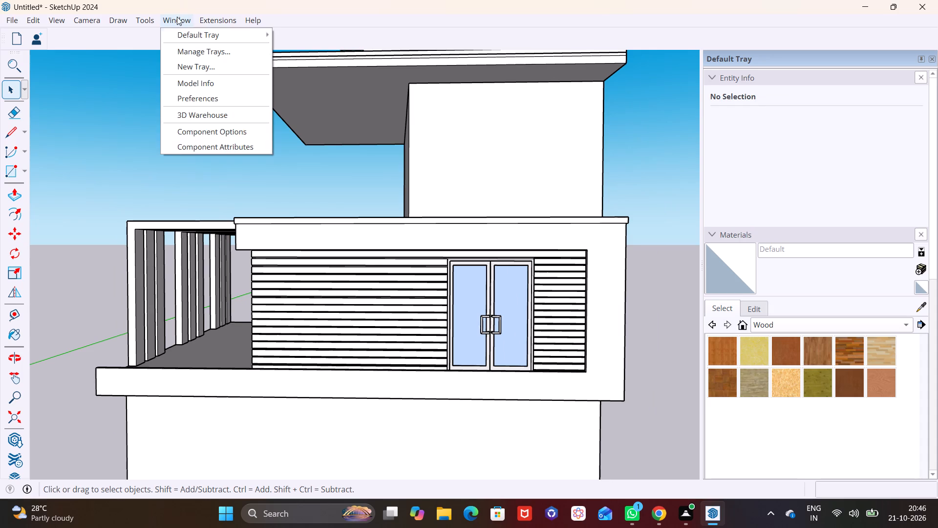
{"action": "left_click", "coordinate": [229, 118]}
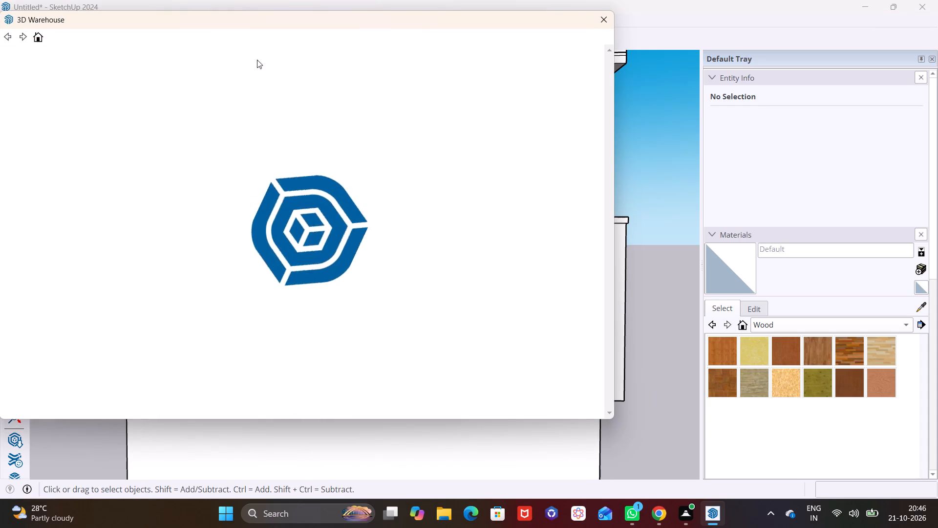
{"action": "left_click", "coordinate": [251, 58]}
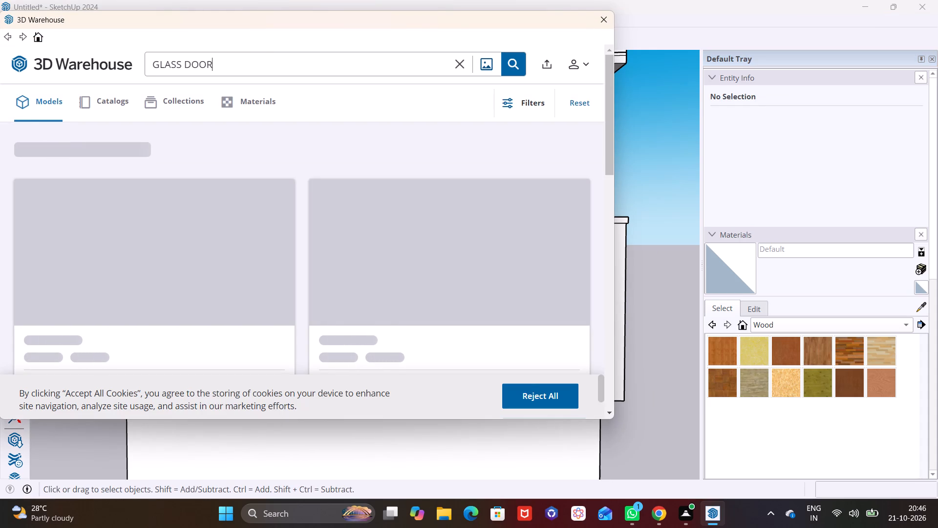
{"action": "left_click", "coordinate": [462, 66]}
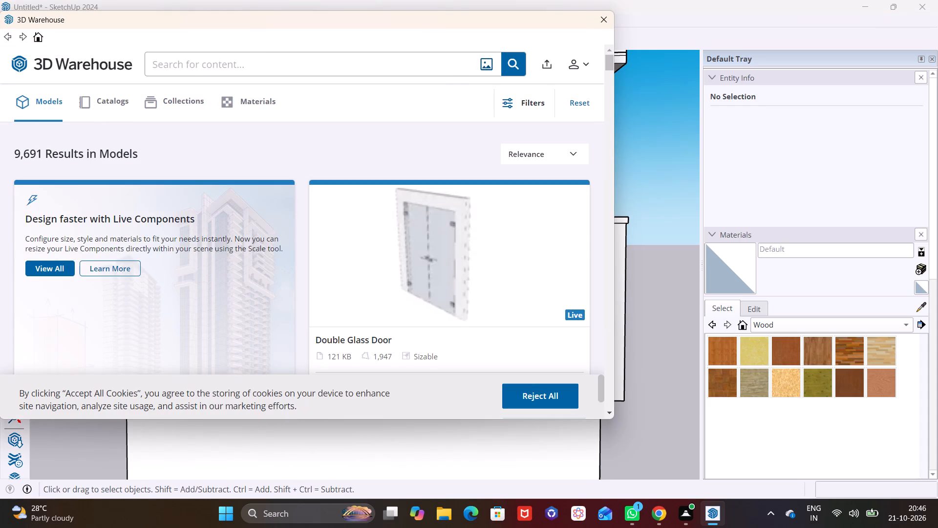
{"action": "key", "text": "r"}
{"action": "key", "text": "a"}
{"action": "type", "text": "ILING"}
{"action": "key", "text": "Return"}
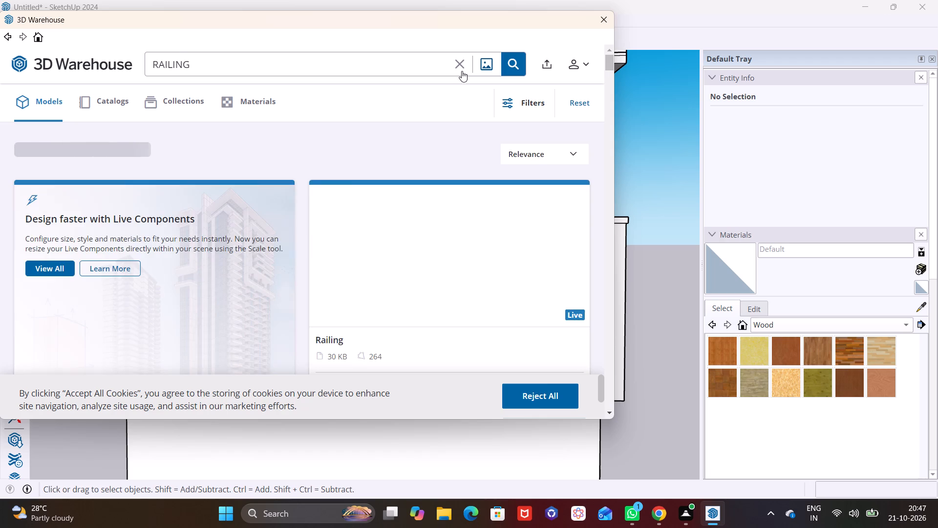
Browse the RAILING search results in 3D Warehouse for a railing model that suits the second-storey balcony.
{"action": "scroll", "coordinate": [481, 82], "scroll_direction": "down", "scroll_amount": 1}
{"action": "scroll", "coordinate": [492, 178], "scroll_direction": "down", "scroll_amount": 2}
{"action": "scroll", "coordinate": [591, 242], "scroll_direction": "down", "scroll_amount": 2}
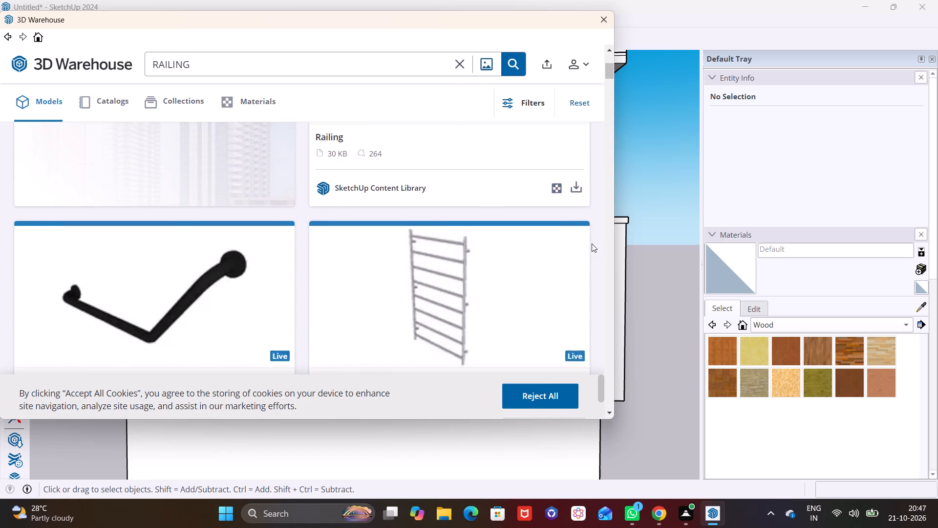
{"action": "scroll", "coordinate": [545, 198], "scroll_direction": "down", "scroll_amount": 1}
{"action": "scroll", "coordinate": [352, 259], "scroll_direction": "down", "scroll_amount": 3}
{"action": "scroll", "coordinate": [273, 245], "scroll_direction": "down", "scroll_amount": 3}
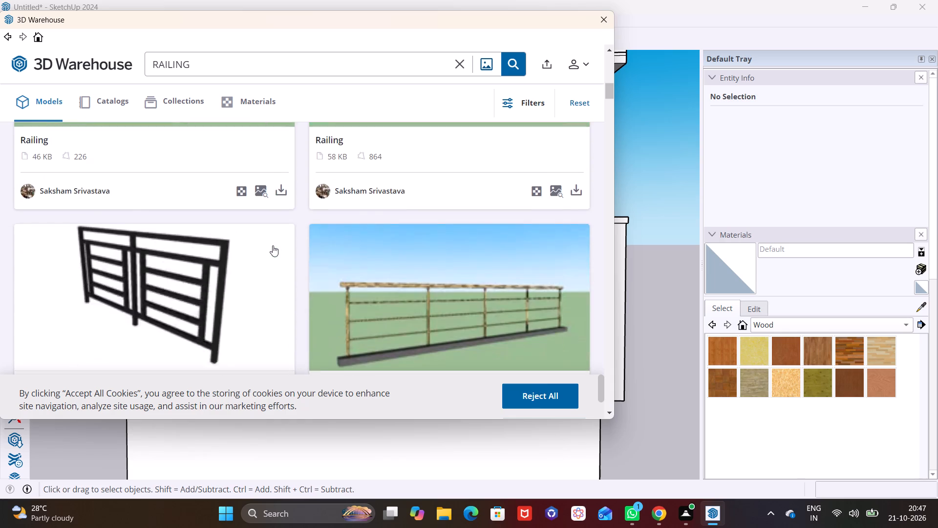
{"action": "scroll", "coordinate": [272, 245], "scroll_direction": "down", "scroll_amount": 11}
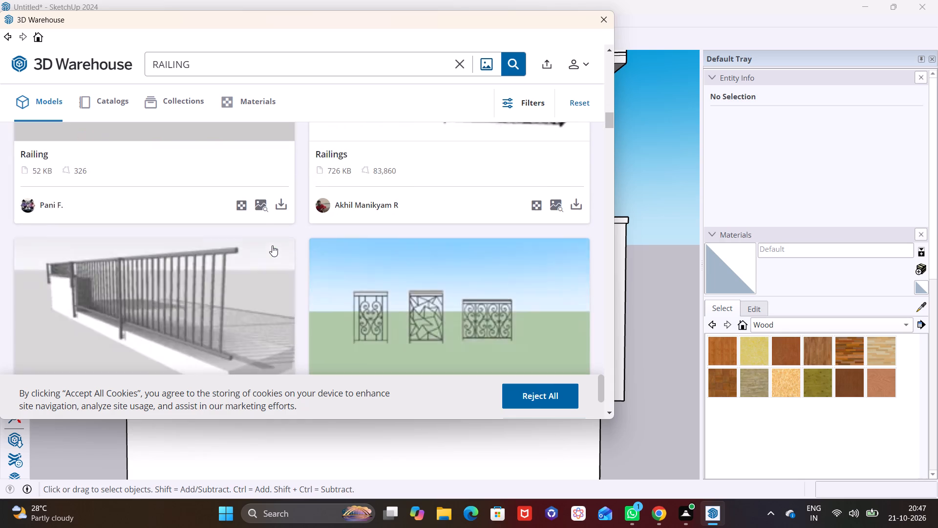
{"action": "scroll", "coordinate": [272, 245], "scroll_direction": "down", "scroll_amount": 14}
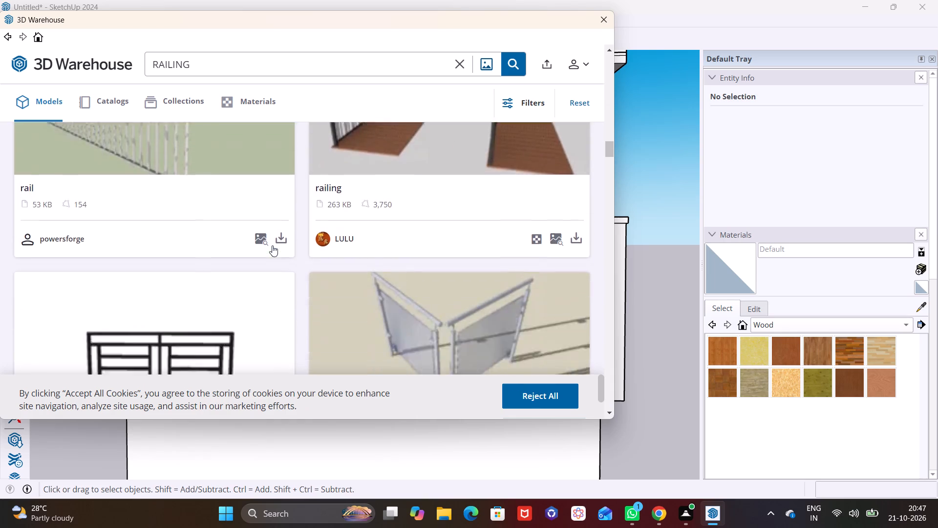
{"action": "scroll", "coordinate": [272, 245], "scroll_direction": "down", "scroll_amount": 10}
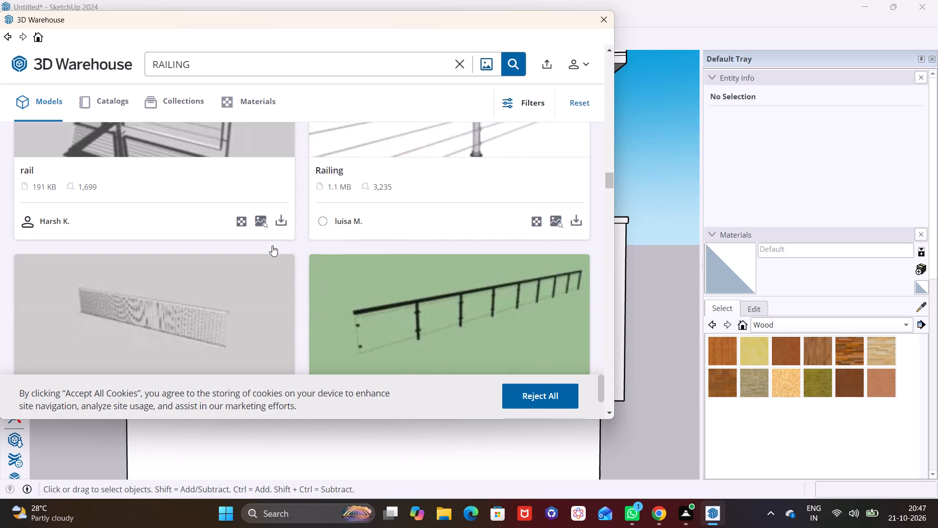
{"action": "scroll", "coordinate": [272, 245], "scroll_direction": "down", "scroll_amount": 4}
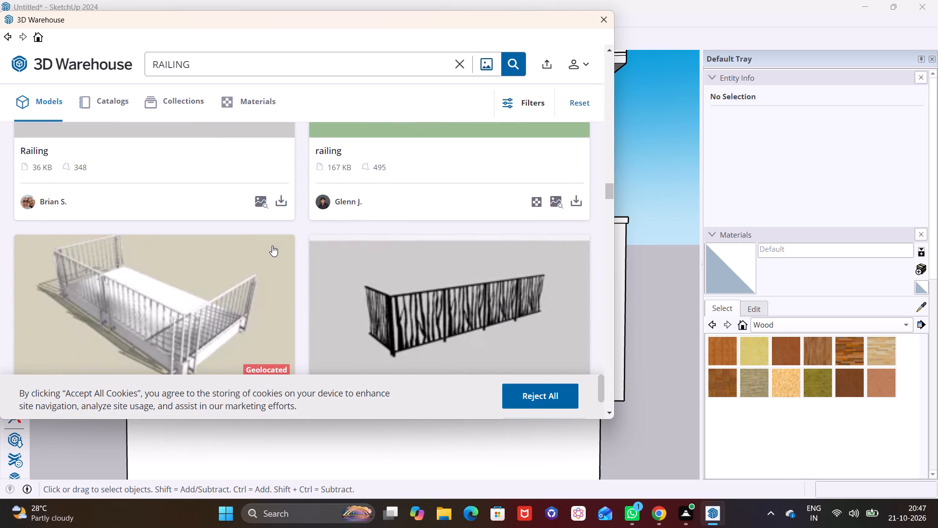
{"action": "scroll", "coordinate": [272, 245], "scroll_direction": "down", "scroll_amount": 5}
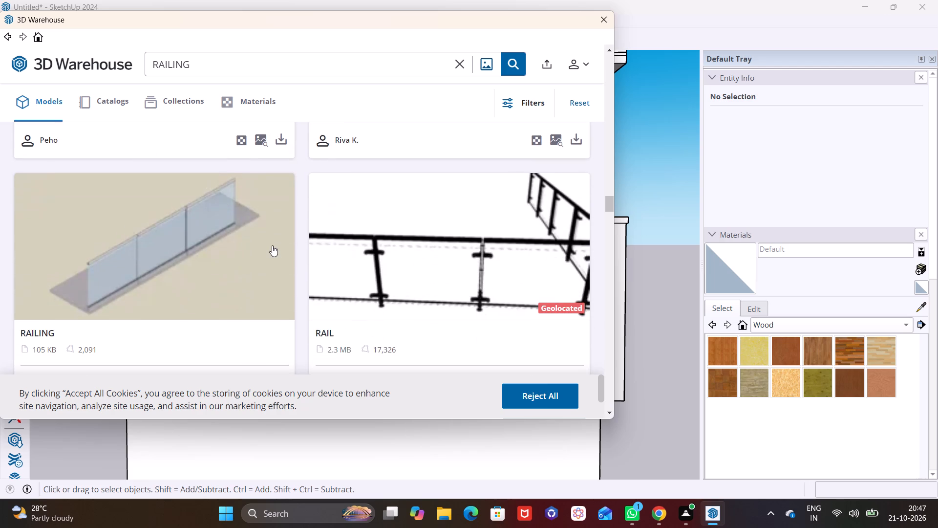
{"action": "scroll", "coordinate": [261, 244], "scroll_direction": "down", "scroll_amount": 12}
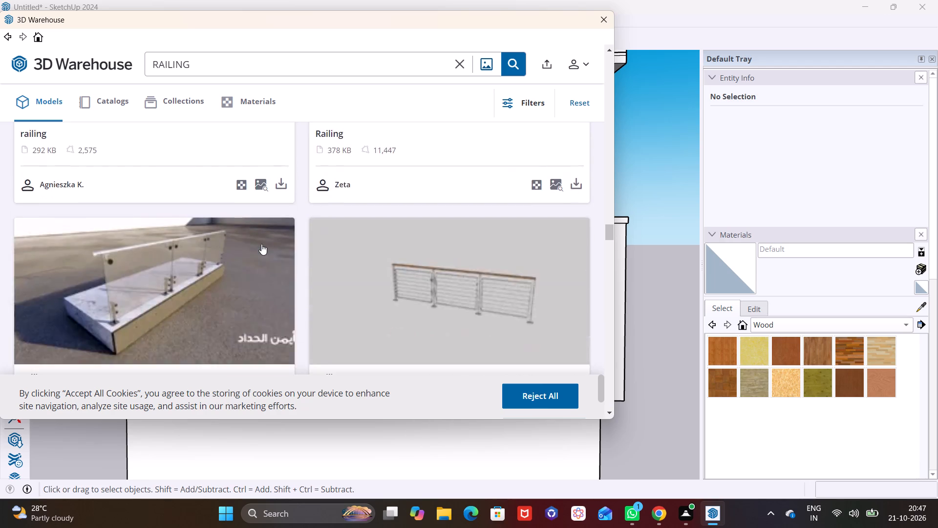
{"action": "scroll", "coordinate": [261, 244], "scroll_direction": "down", "scroll_amount": 13}
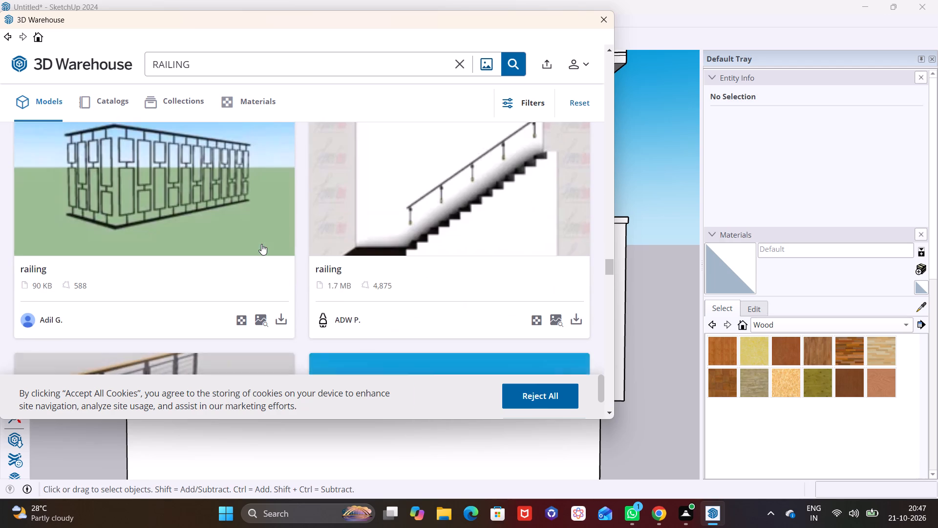
{"action": "scroll", "coordinate": [261, 244], "scroll_direction": "down", "scroll_amount": 4}
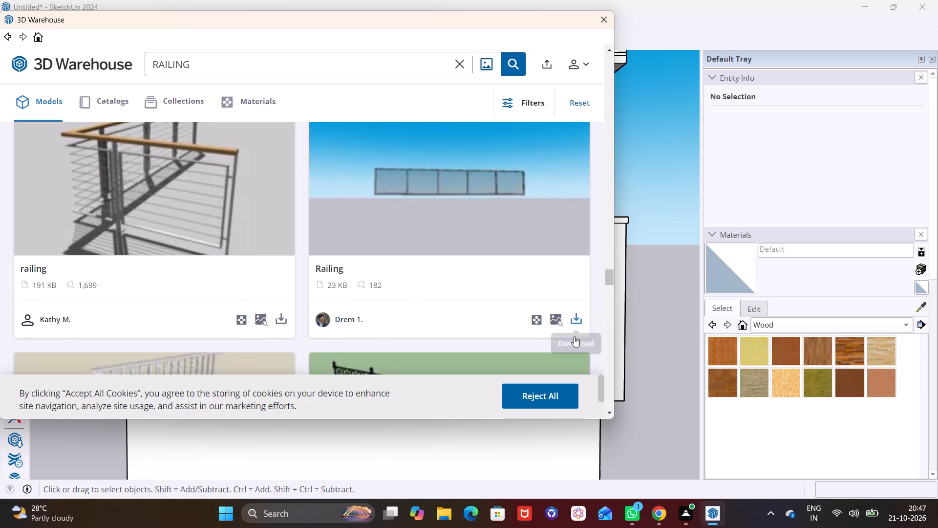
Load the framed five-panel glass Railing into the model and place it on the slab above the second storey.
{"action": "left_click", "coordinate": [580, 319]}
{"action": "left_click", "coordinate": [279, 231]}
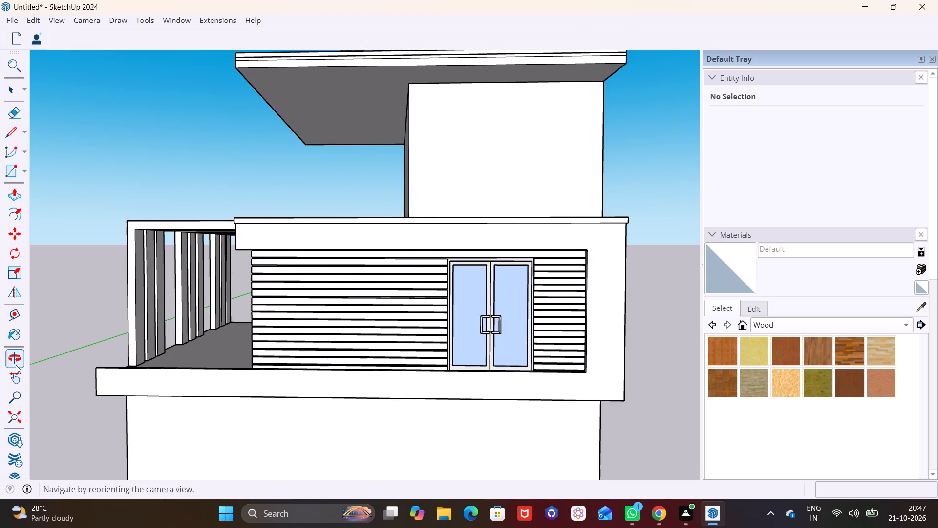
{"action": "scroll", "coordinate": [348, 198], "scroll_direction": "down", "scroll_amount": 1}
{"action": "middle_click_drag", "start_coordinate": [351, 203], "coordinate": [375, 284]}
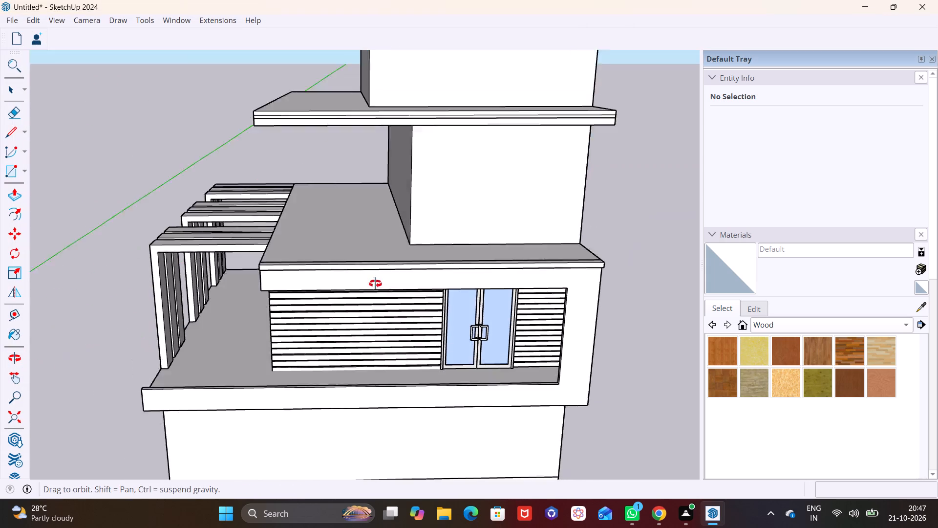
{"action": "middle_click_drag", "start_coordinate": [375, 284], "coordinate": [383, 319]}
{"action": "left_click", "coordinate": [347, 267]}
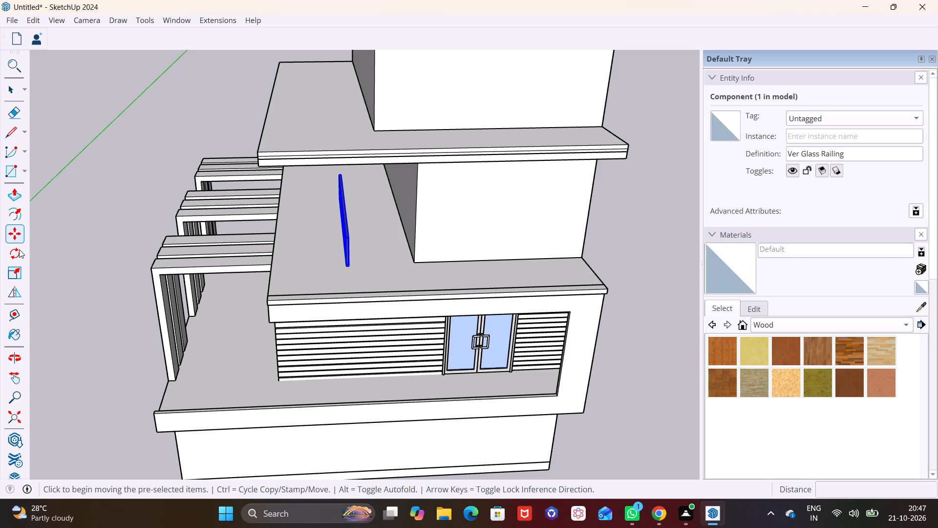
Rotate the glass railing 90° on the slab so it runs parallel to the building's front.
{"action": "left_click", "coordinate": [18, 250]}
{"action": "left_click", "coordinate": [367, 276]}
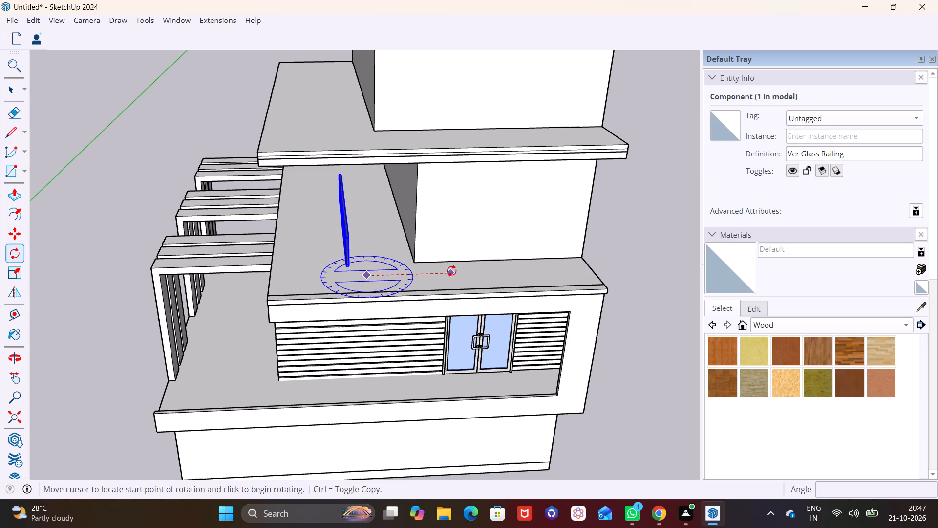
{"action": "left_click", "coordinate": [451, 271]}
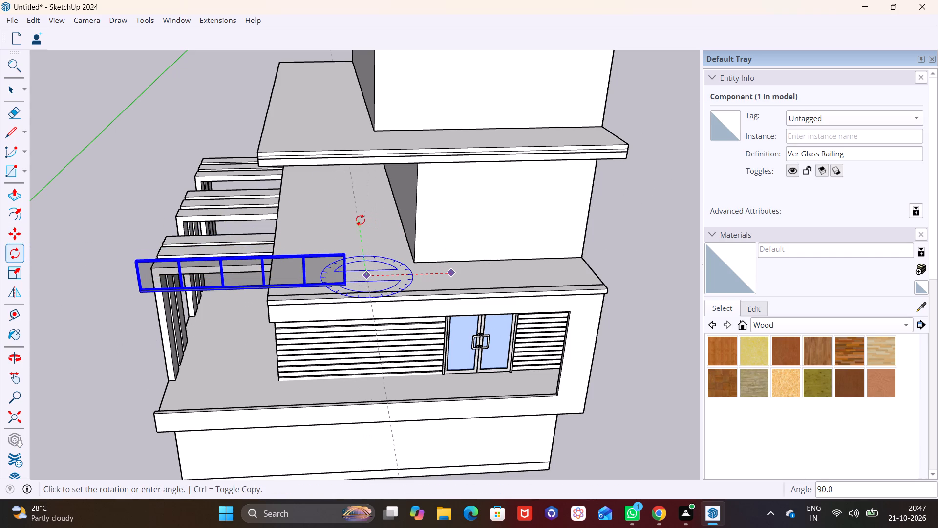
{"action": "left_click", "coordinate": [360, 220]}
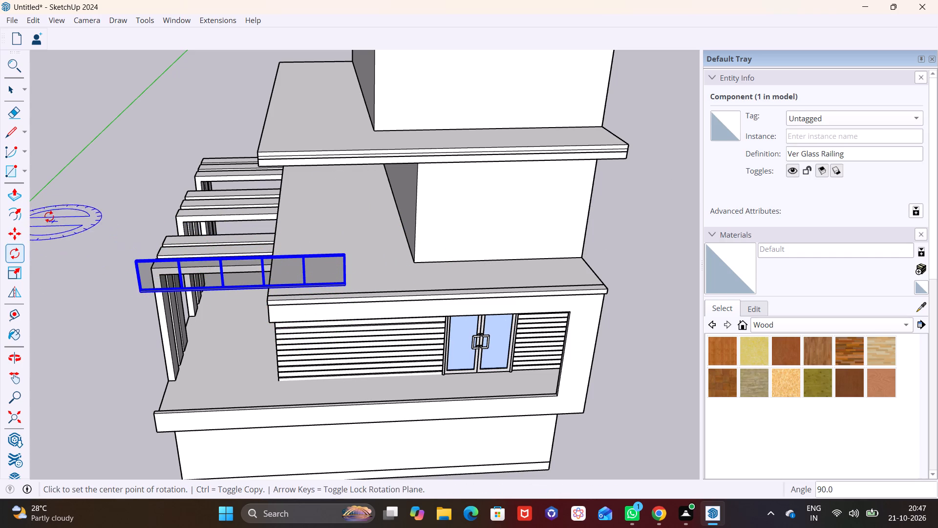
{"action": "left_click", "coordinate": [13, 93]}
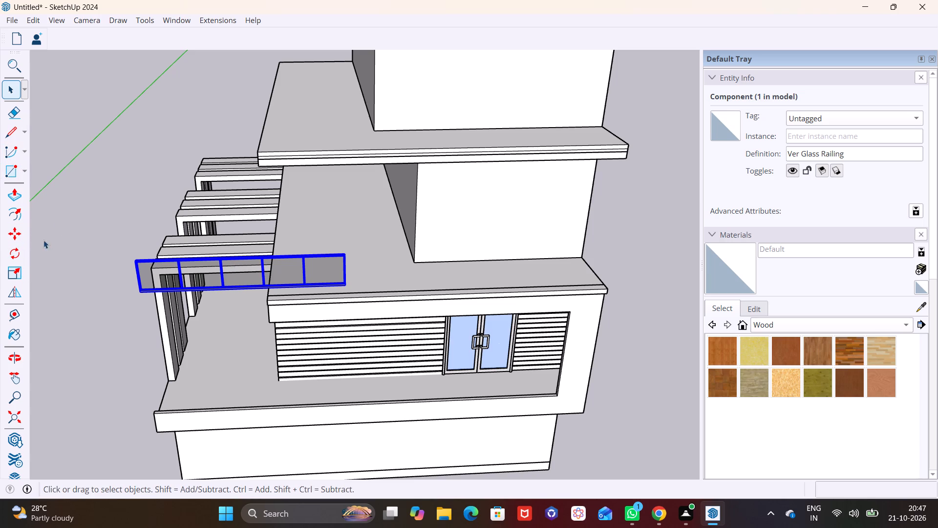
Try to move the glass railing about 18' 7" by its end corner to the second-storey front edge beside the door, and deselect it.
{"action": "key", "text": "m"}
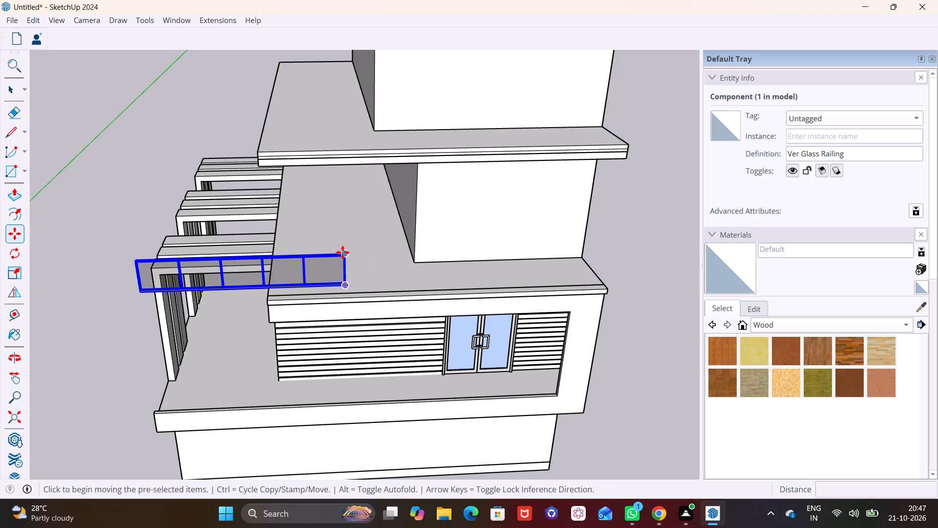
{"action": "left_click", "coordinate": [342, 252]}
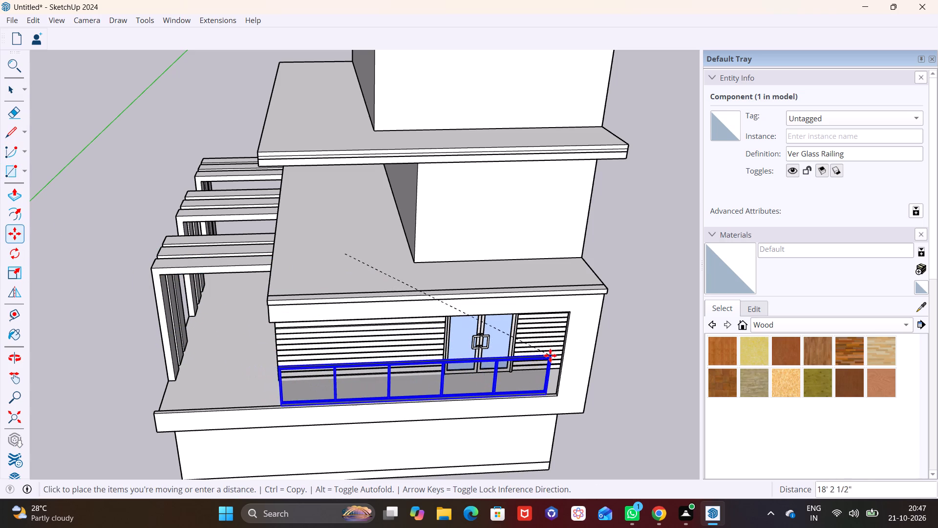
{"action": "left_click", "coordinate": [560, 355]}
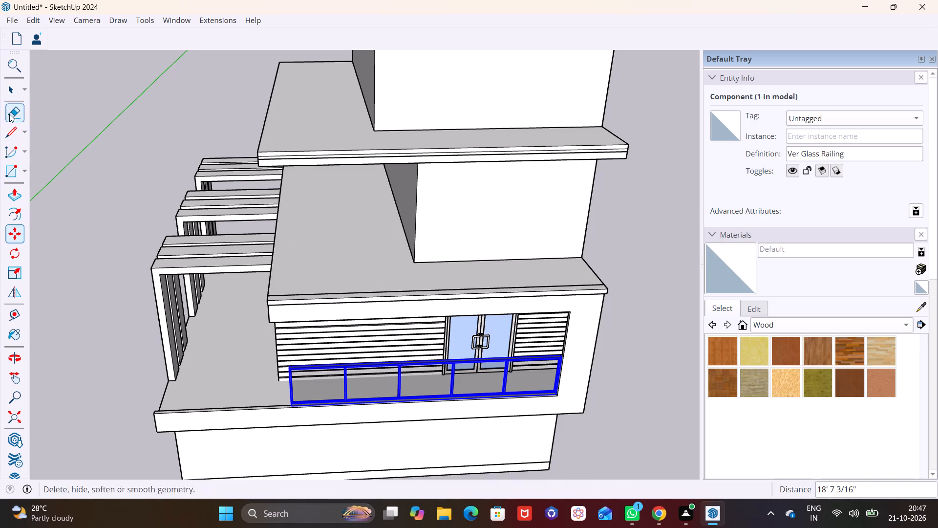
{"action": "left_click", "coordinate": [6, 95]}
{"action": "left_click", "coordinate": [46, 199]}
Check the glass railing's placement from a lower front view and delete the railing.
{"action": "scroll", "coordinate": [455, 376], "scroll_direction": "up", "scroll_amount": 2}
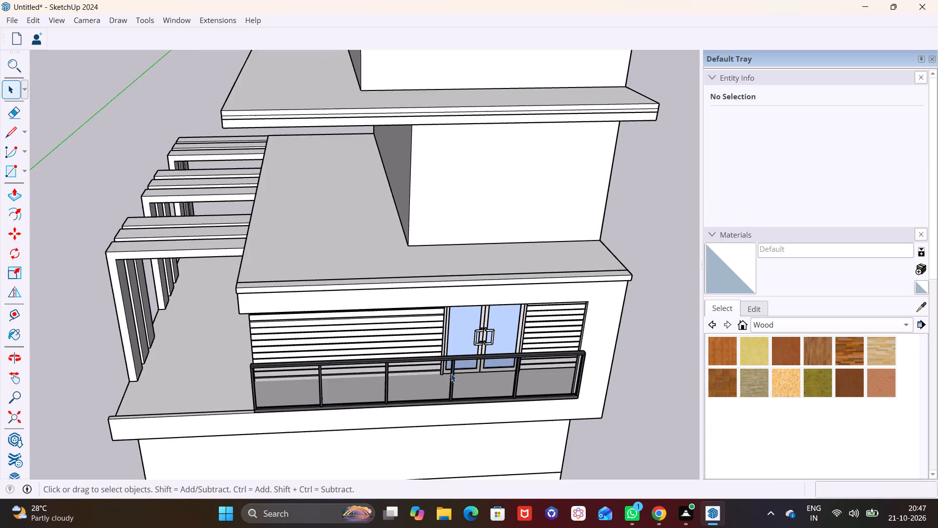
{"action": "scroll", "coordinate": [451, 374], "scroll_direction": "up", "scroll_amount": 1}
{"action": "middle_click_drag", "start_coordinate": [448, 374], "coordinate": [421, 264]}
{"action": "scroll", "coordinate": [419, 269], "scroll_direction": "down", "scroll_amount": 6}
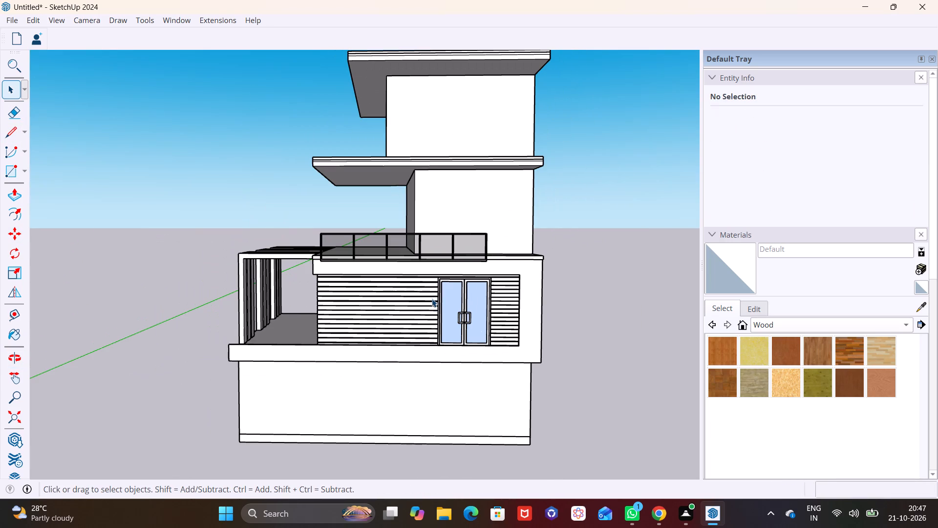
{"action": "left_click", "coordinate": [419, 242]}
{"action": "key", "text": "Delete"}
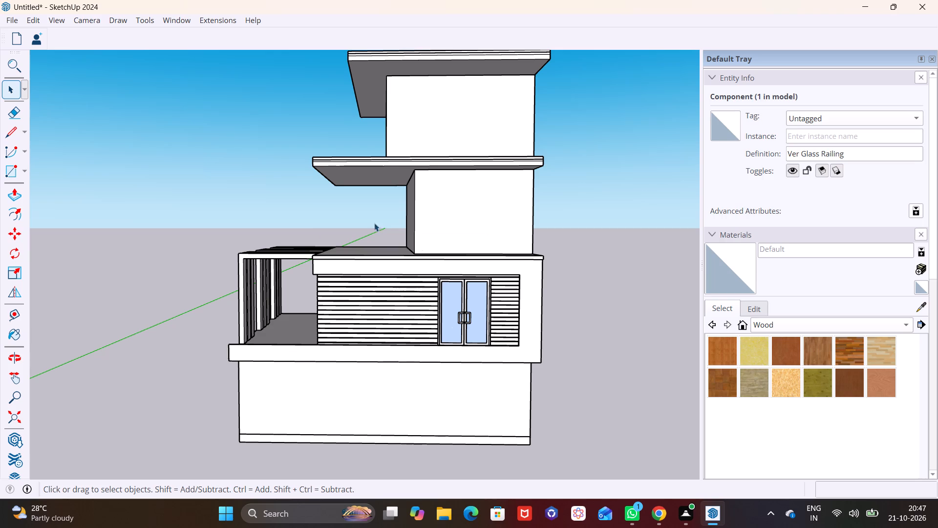
Reopen 3D Warehouse and browse the RAILING models for a different railing.
{"action": "left_click", "coordinate": [176, 22]}
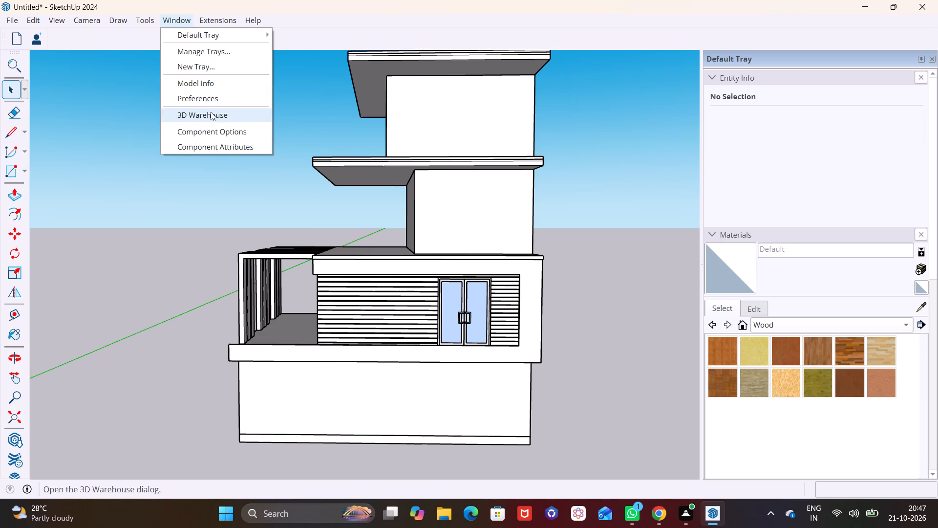
{"action": "left_click", "coordinate": [211, 112]}
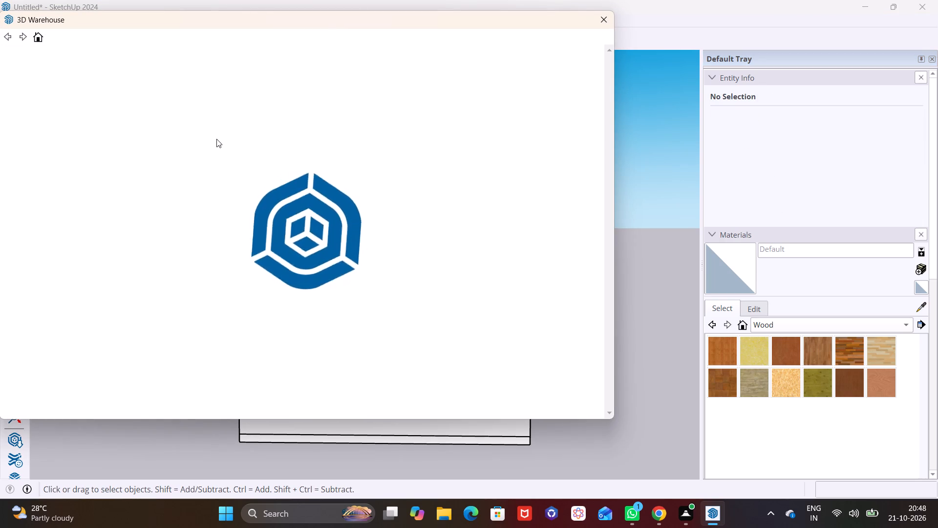
{"action": "scroll", "coordinate": [261, 200], "scroll_direction": "down", "scroll_amount": 3}
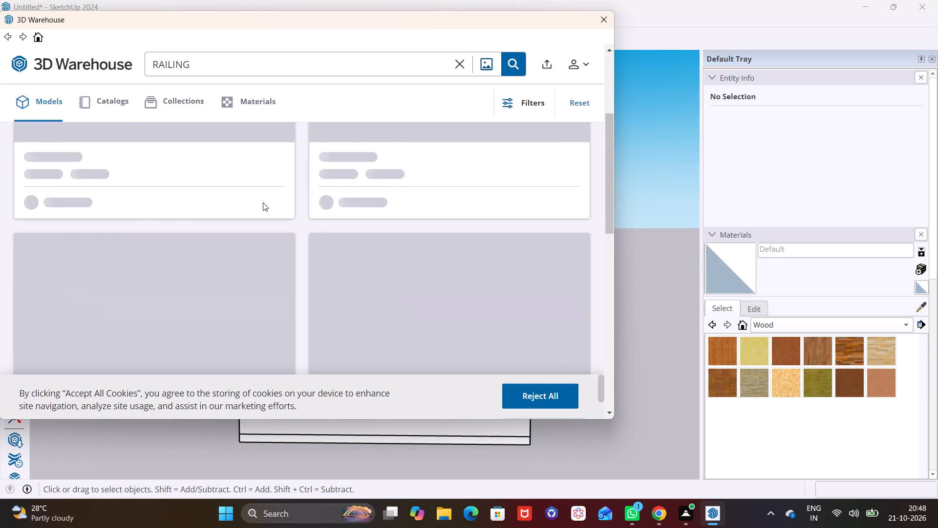
{"action": "scroll", "coordinate": [263, 202], "scroll_direction": "down", "scroll_amount": 16}
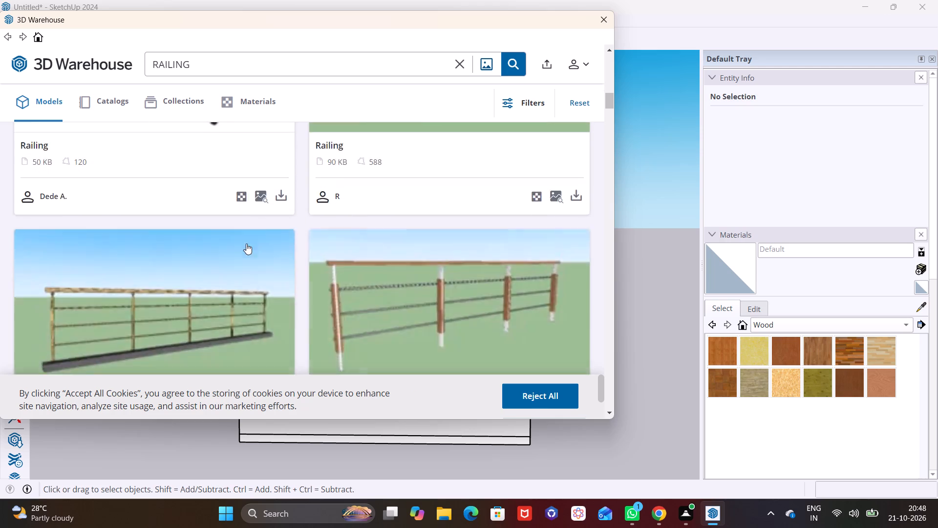
{"action": "scroll", "coordinate": [246, 243], "scroll_direction": "down", "scroll_amount": 15}
{"action": "scroll", "coordinate": [246, 243], "scroll_direction": "up", "scroll_amount": 4}
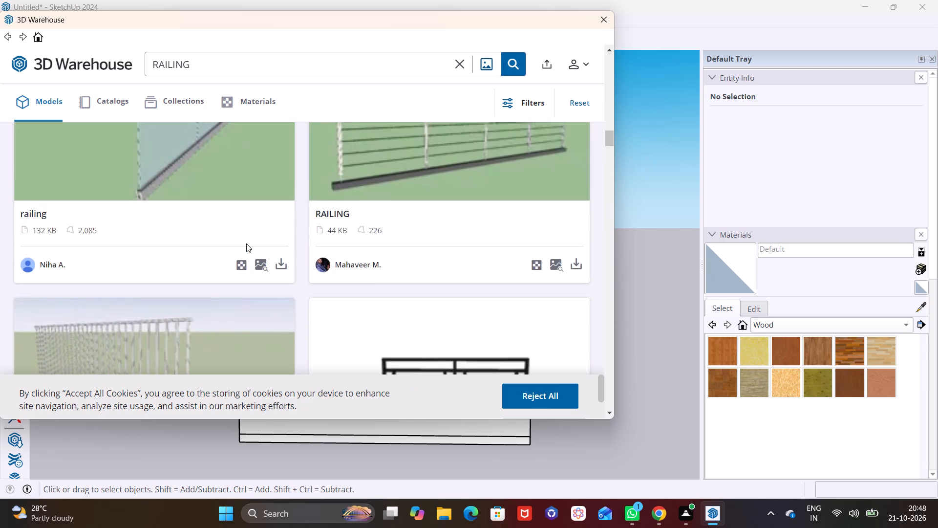
{"action": "scroll", "coordinate": [246, 243], "scroll_direction": "up", "scroll_amount": 2}
{"action": "scroll", "coordinate": [246, 243], "scroll_direction": "down", "scroll_amount": 6}
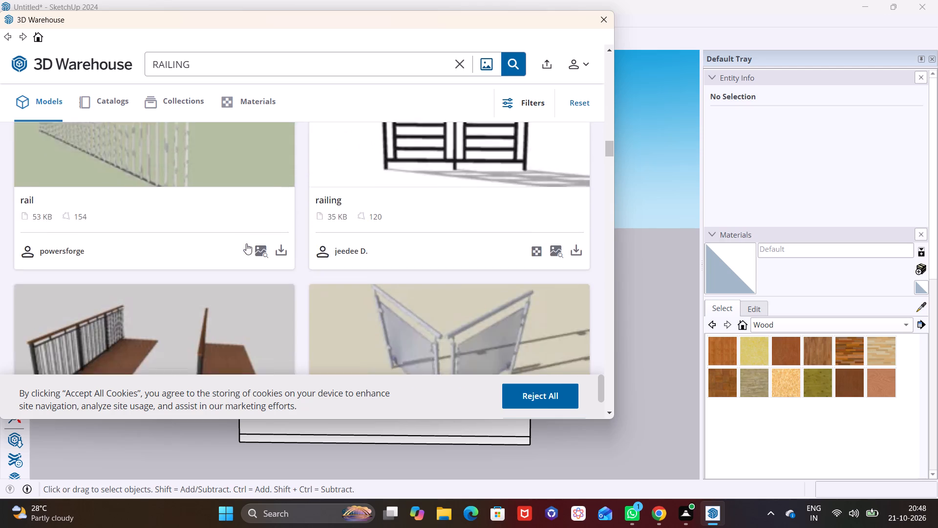
{"action": "scroll", "coordinate": [246, 243], "scroll_direction": "down", "scroll_amount": 19}
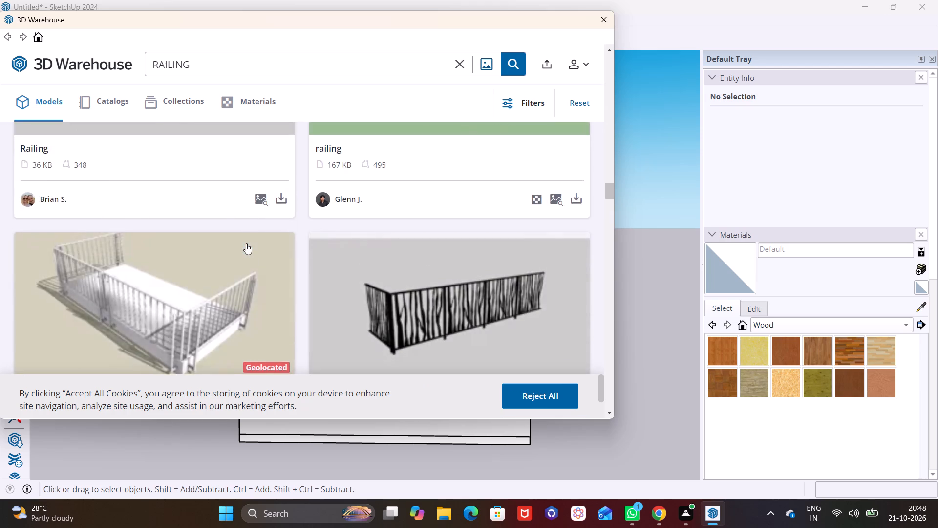
{"action": "scroll", "coordinate": [246, 243], "scroll_direction": "down", "scroll_amount": 11}
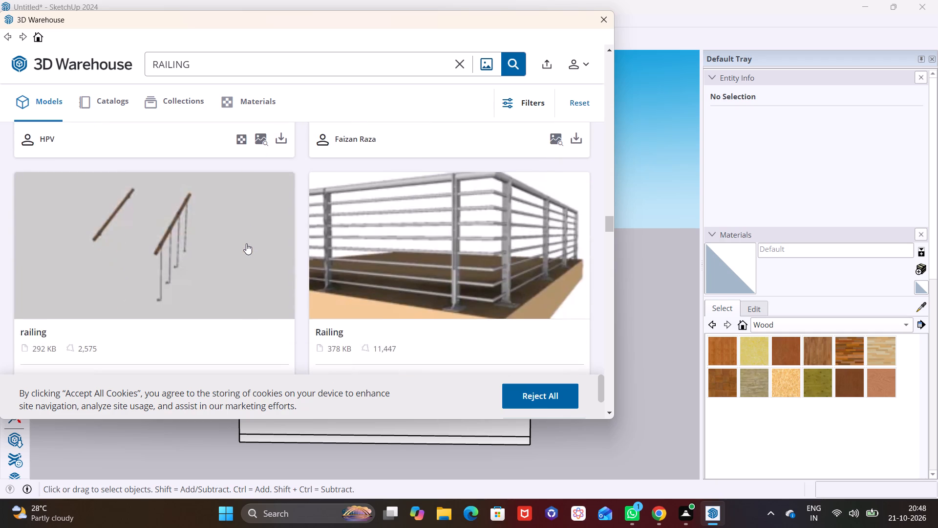
{"action": "scroll", "coordinate": [246, 243], "scroll_direction": "down", "scroll_amount": 11}
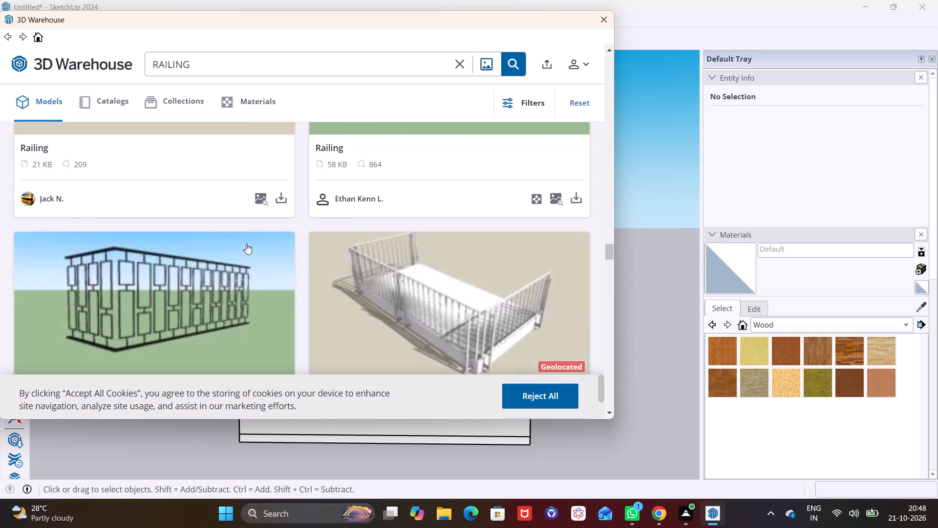
{"action": "scroll", "coordinate": [246, 243], "scroll_direction": "down", "scroll_amount": 12}
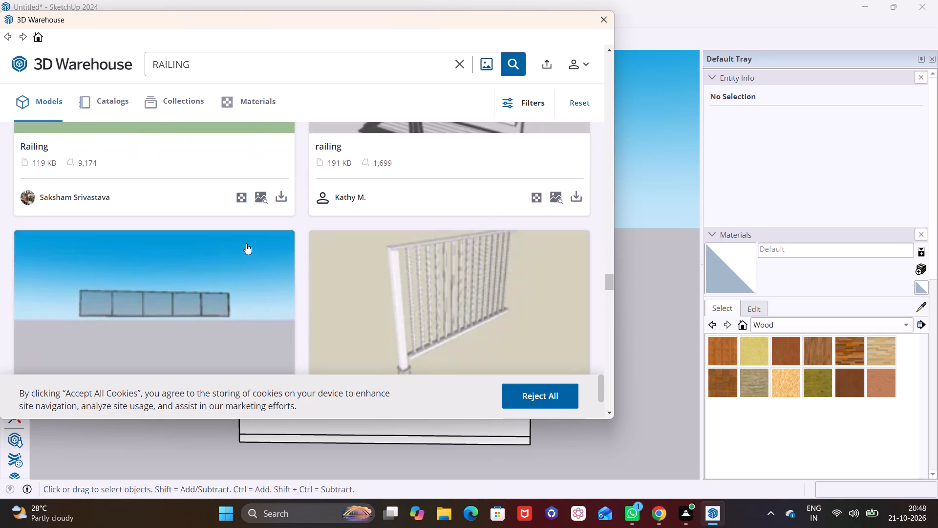
{"action": "scroll", "coordinate": [246, 243], "scroll_direction": "down", "scroll_amount": 6}
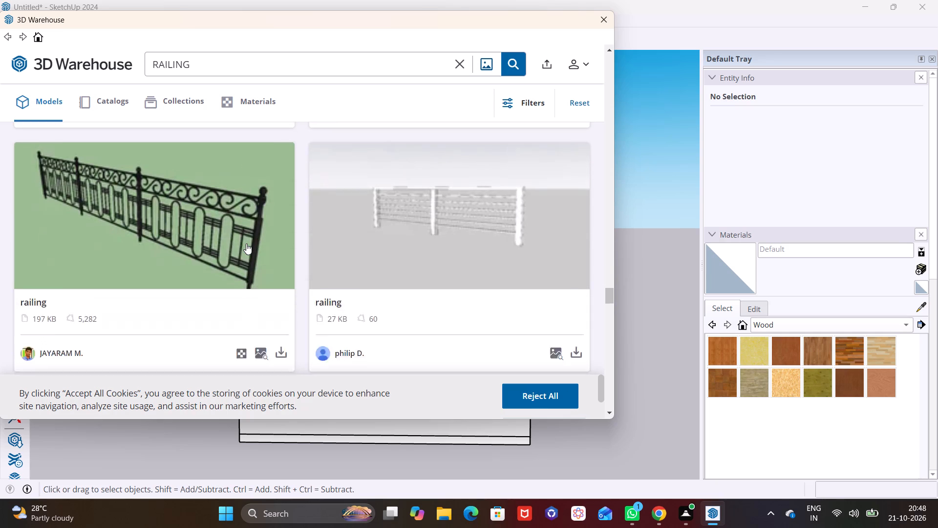
{"action": "scroll", "coordinate": [246, 243], "scroll_direction": "down", "scroll_amount": 9}
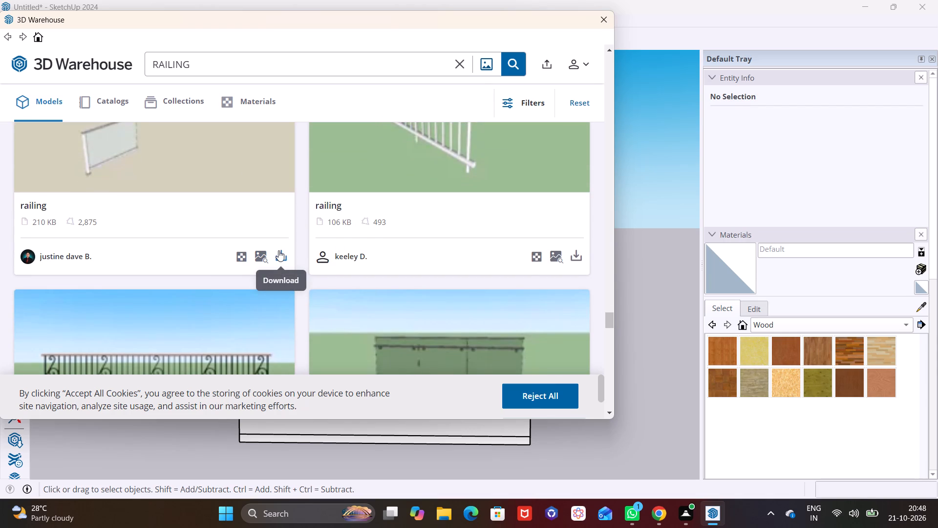
Download the 210 KB glass railing from 3D Warehouse into the model and place it at the second-storey slab's front edge.
{"action": "left_click", "coordinate": [278, 250]}
{"action": "left_click", "coordinate": [259, 236]}
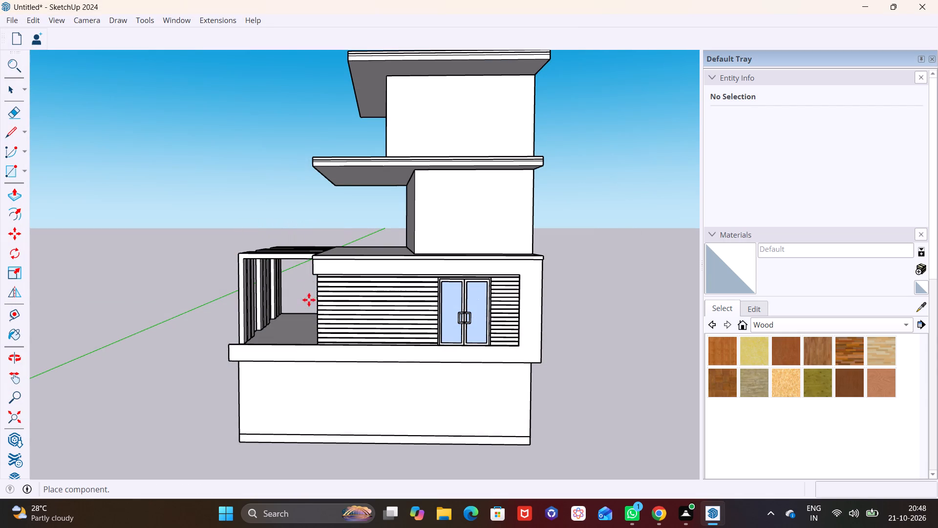
{"action": "left_click", "coordinate": [265, 348]}
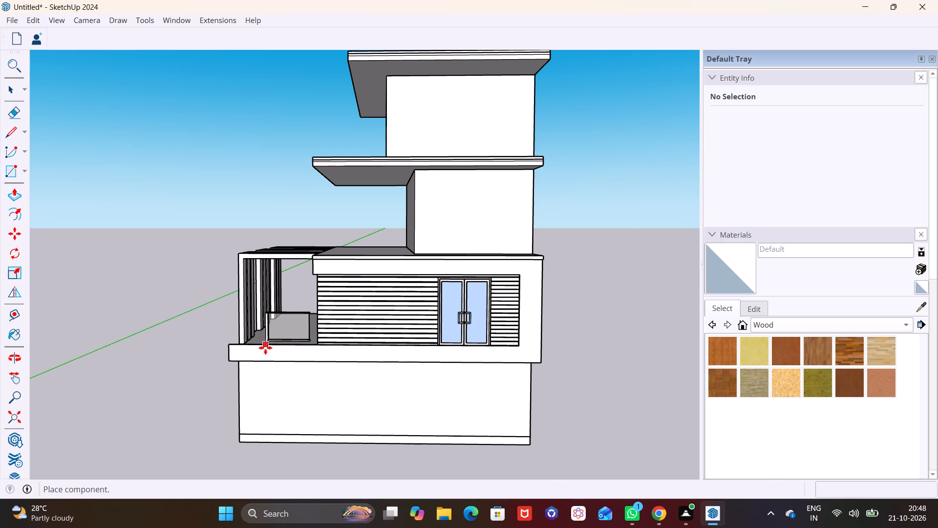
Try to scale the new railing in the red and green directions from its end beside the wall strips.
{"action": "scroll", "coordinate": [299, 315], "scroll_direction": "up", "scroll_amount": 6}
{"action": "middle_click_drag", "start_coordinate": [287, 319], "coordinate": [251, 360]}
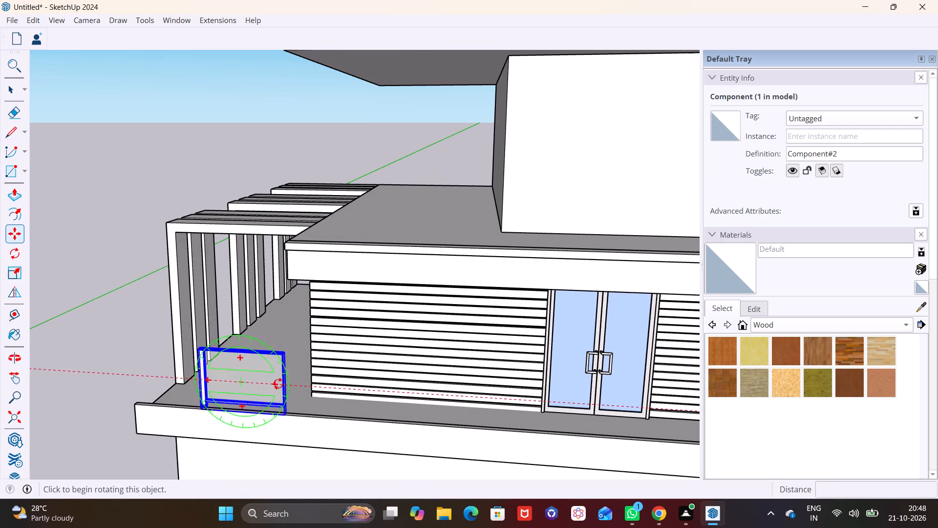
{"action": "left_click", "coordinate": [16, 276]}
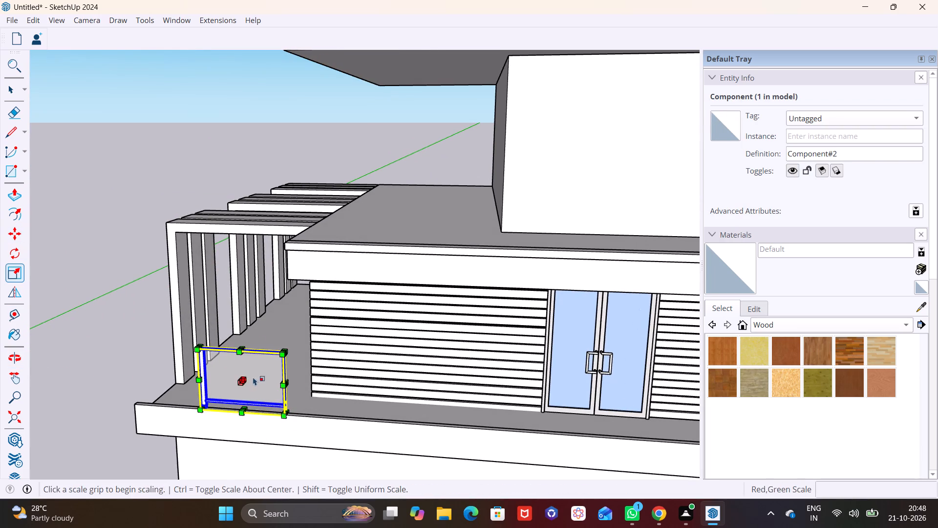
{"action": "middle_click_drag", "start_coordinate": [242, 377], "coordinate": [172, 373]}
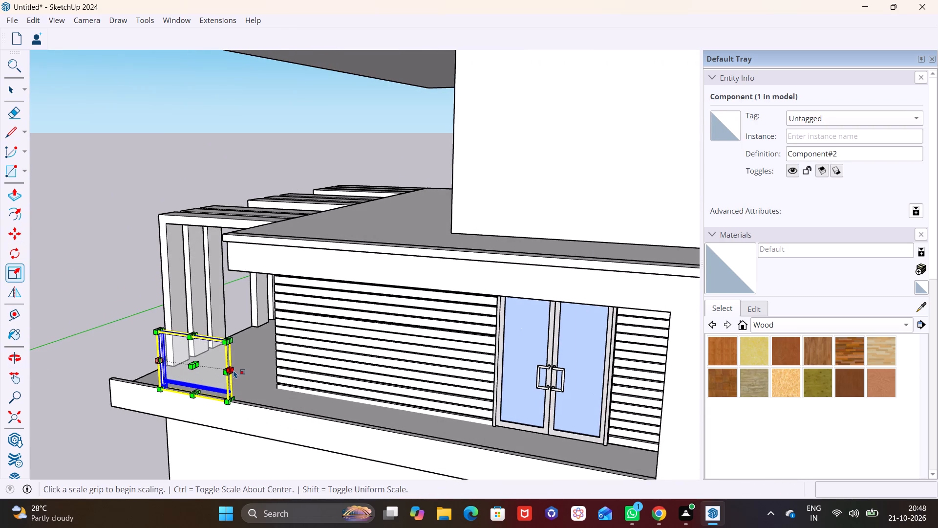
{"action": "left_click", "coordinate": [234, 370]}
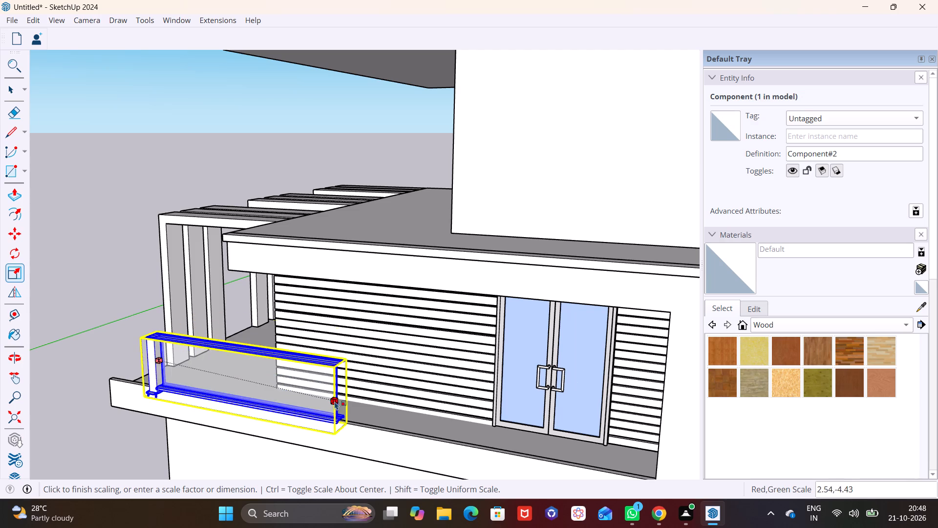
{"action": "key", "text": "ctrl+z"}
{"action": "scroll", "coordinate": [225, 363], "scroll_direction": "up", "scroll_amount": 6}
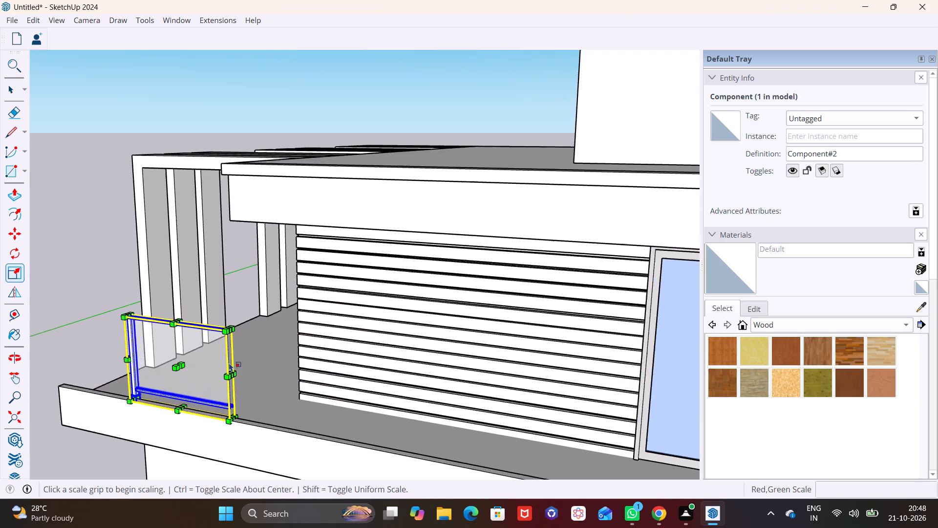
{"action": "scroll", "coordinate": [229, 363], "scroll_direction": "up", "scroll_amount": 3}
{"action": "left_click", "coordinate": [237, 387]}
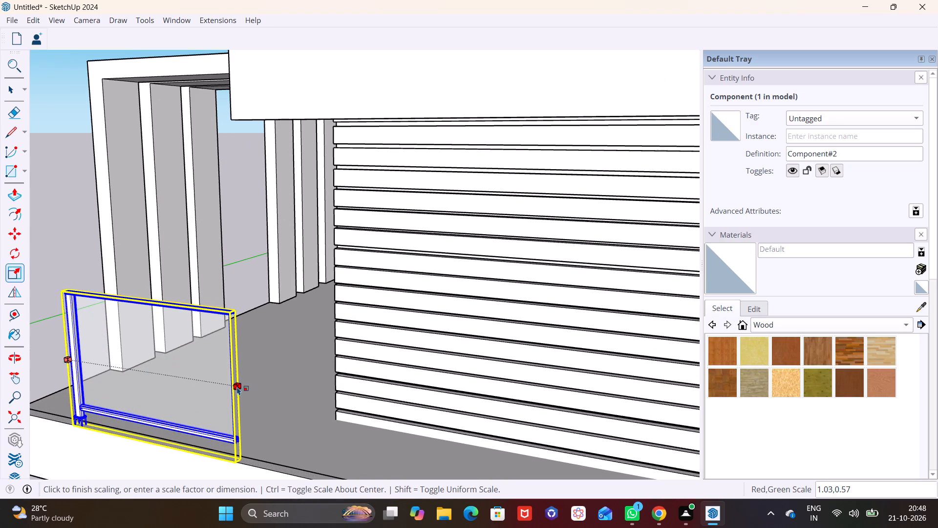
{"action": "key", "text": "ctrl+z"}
Stretch the railing along the red axis by about 5.65 so it spans past the glass door, and deselect it.
{"action": "left_click", "coordinate": [234, 383]}
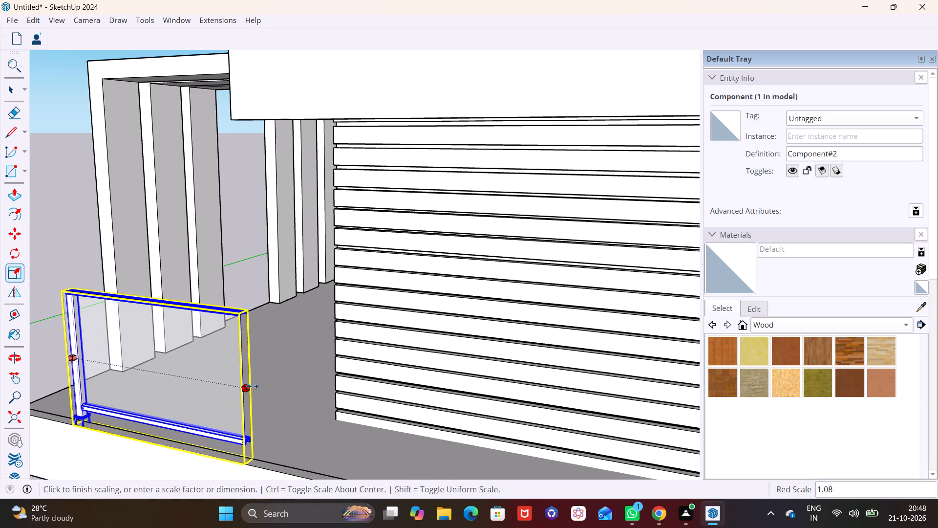
{"action": "scroll", "coordinate": [344, 406], "scroll_direction": "down", "scroll_amount": 14}
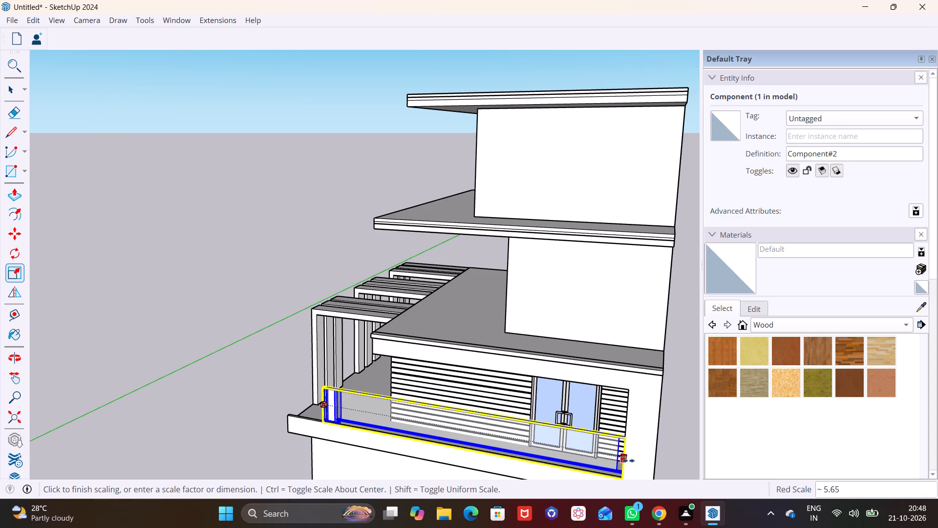
{"action": "left_click", "coordinate": [622, 454]}
{"action": "key", "text": "space"}
{"action": "left_click", "coordinate": [234, 319]}
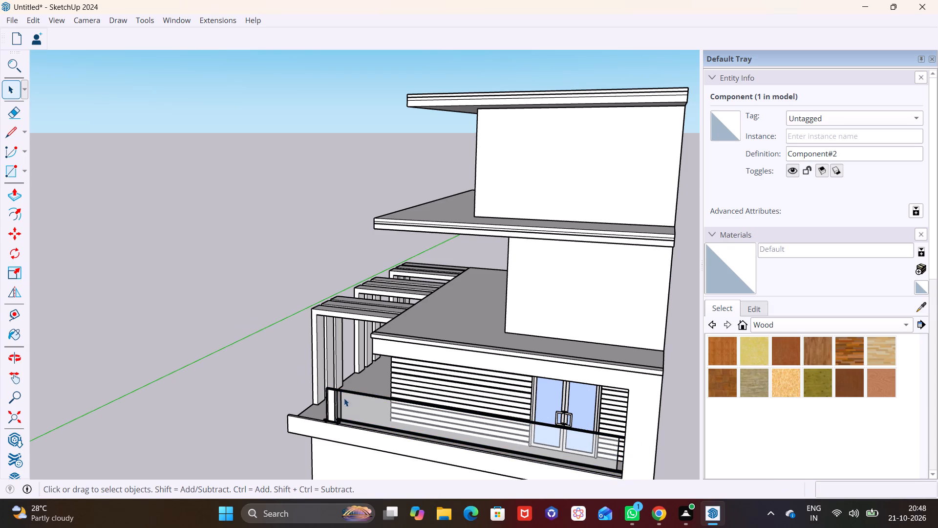
Move the stretched railing about 5 1/4" forward by its lower corner at the door end, onto the slab's front edge, and deselect it.
{"action": "middle_click_drag", "start_coordinate": [394, 410], "coordinate": [336, 321], "text": "shift"}
{"action": "scroll", "coordinate": [323, 325], "scroll_direction": "up", "scroll_amount": 9}
{"action": "middle_click_drag", "start_coordinate": [309, 350], "coordinate": [416, 377]}
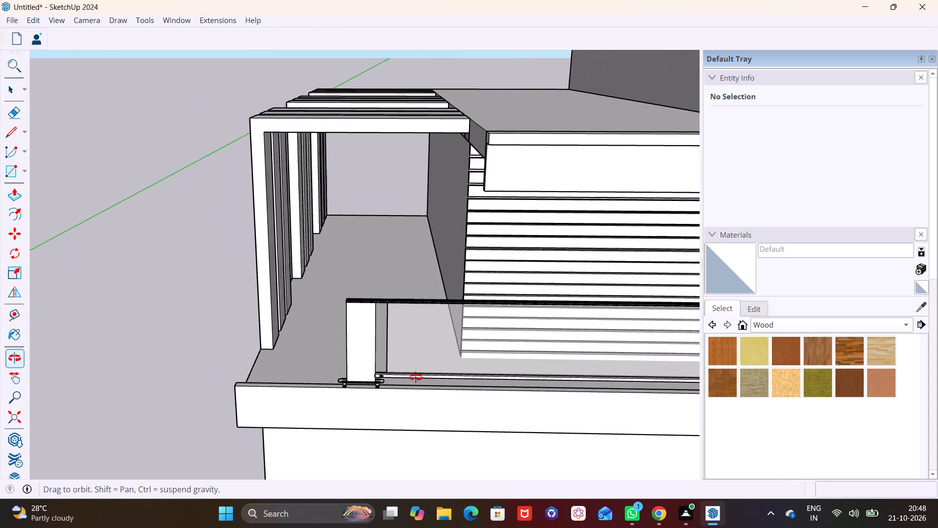
{"action": "middle_click_drag", "start_coordinate": [416, 377], "coordinate": [420, 377]}
{"action": "scroll", "coordinate": [387, 359], "scroll_direction": "up", "scroll_amount": 6}
{"action": "middle_click_drag", "start_coordinate": [401, 367], "coordinate": [218, 334]}
{"action": "scroll", "coordinate": [350, 326], "scroll_direction": "down", "scroll_amount": 5}
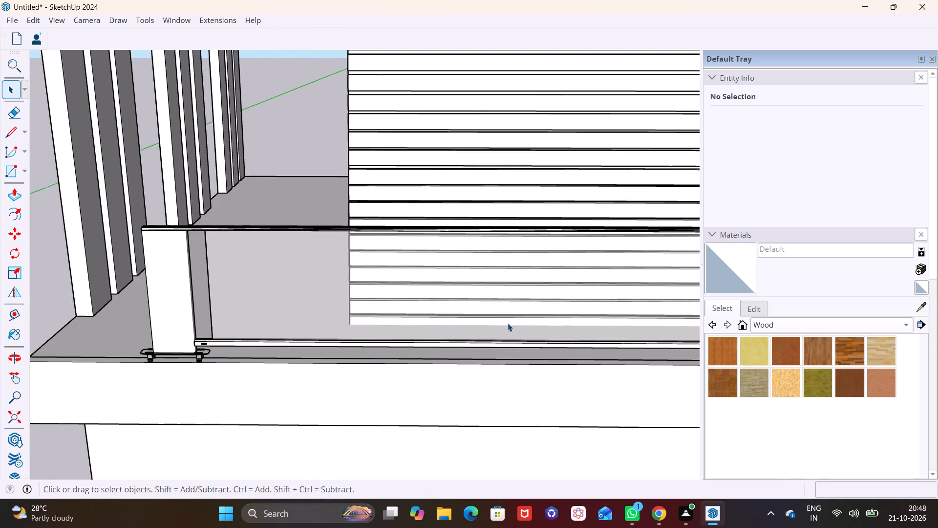
{"action": "scroll", "coordinate": [508, 323], "scroll_direction": "down", "scroll_amount": 6}
{"action": "middle_click_drag", "start_coordinate": [551, 332], "coordinate": [300, 308], "text": "shift"}
{"action": "middle_click_drag", "start_coordinate": [562, 280], "coordinate": [418, 263]}
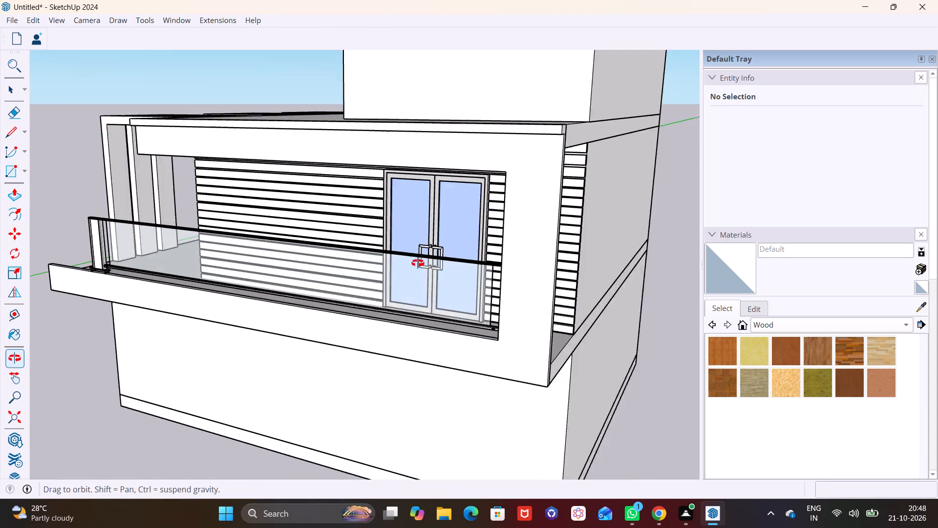
{"action": "middle_click_drag", "start_coordinate": [418, 263], "coordinate": [413, 263]}
{"action": "scroll", "coordinate": [455, 294], "scroll_direction": "up", "scroll_amount": 11}
{"action": "middle_click_drag", "start_coordinate": [490, 331], "coordinate": [414, 291], "text": "shift"}
{"action": "middle_click_drag", "start_coordinate": [455, 318], "coordinate": [572, 320]}
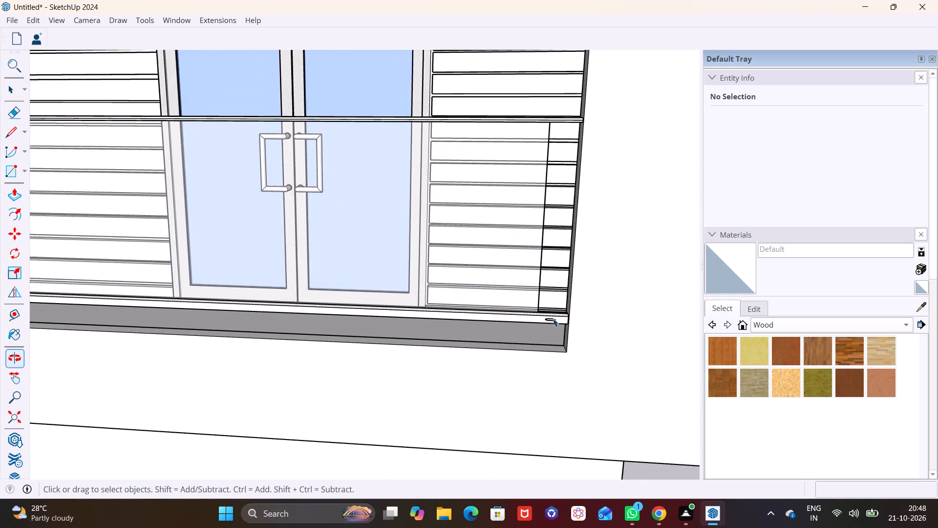
{"action": "scroll", "coordinate": [551, 319], "scroll_direction": "up", "scroll_amount": 3}
{"action": "left_click", "coordinate": [548, 318]}
{"action": "key", "text": "m"}
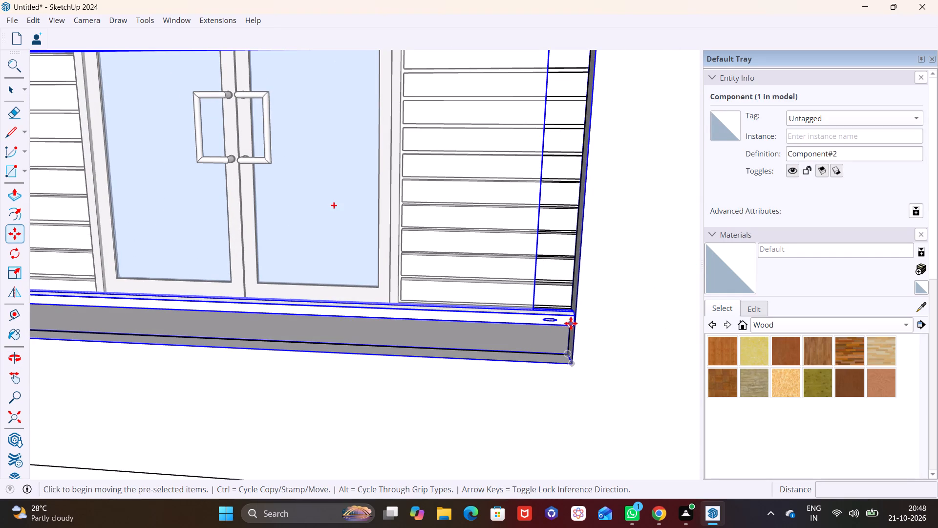
{"action": "left_click", "coordinate": [571, 323]}
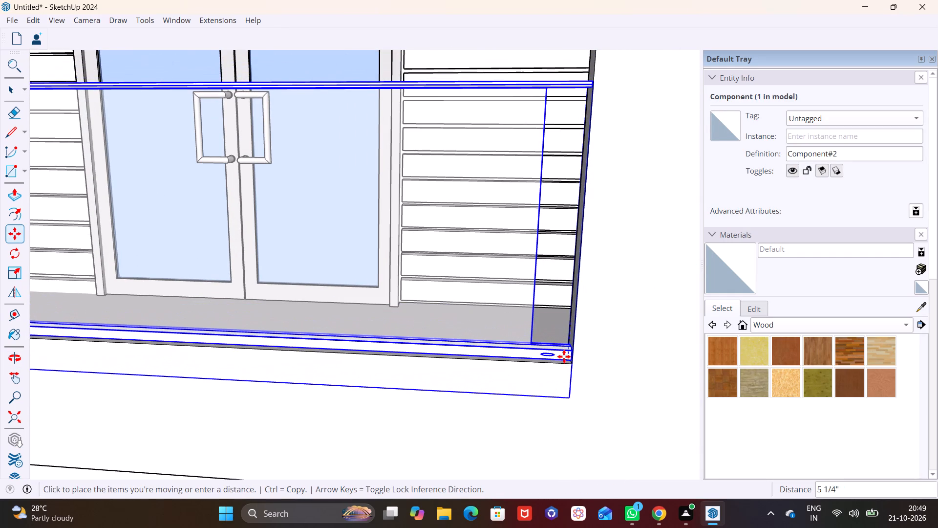
{"action": "left_click", "coordinate": [564, 358]}
{"action": "key", "text": "space"}
{"action": "left_click", "coordinate": [595, 348]}
Stretch the railing's free end along the red axis to the slab's outer front corner, and deselect it.
{"action": "scroll", "coordinate": [427, 296], "scroll_direction": "down", "scroll_amount": 3}
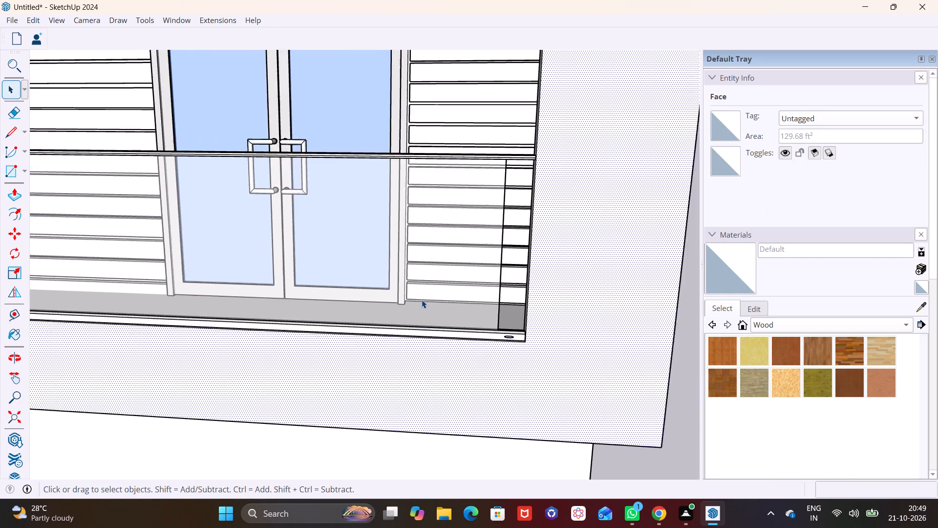
{"action": "scroll", "coordinate": [422, 300], "scroll_direction": "down", "scroll_amount": 12}
{"action": "middle_click_drag", "start_coordinate": [285, 312], "coordinate": [439, 298], "text": "shift"}
{"action": "scroll", "coordinate": [553, 261], "scroll_direction": "up", "scroll_amount": 2}
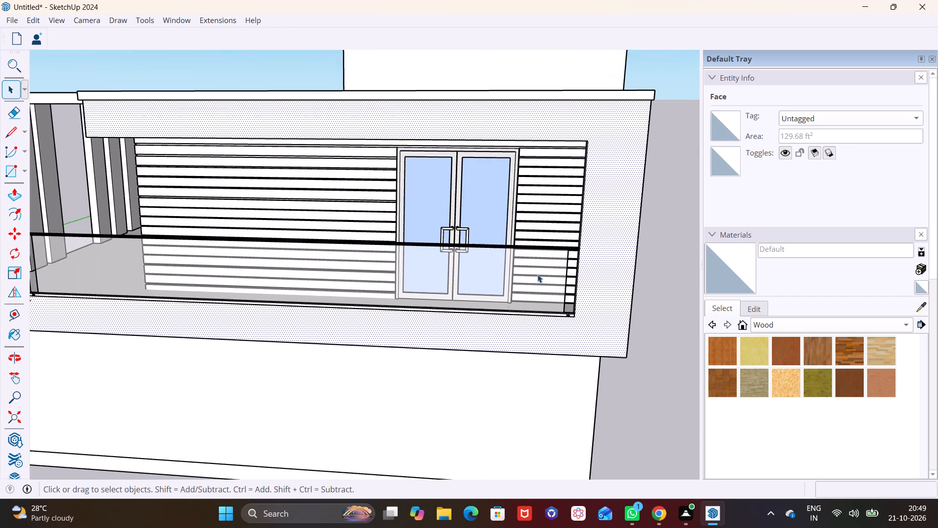
{"action": "scroll", "coordinate": [443, 314], "scroll_direction": "up", "scroll_amount": 1}
{"action": "middle_click_drag", "start_coordinate": [443, 314], "coordinate": [573, 321]}
{"action": "middle_click_drag", "start_coordinate": [162, 292], "coordinate": [366, 272], "text": "shift"}
{"action": "middle_click_drag", "start_coordinate": [140, 329], "coordinate": [282, 294], "text": "shift"}
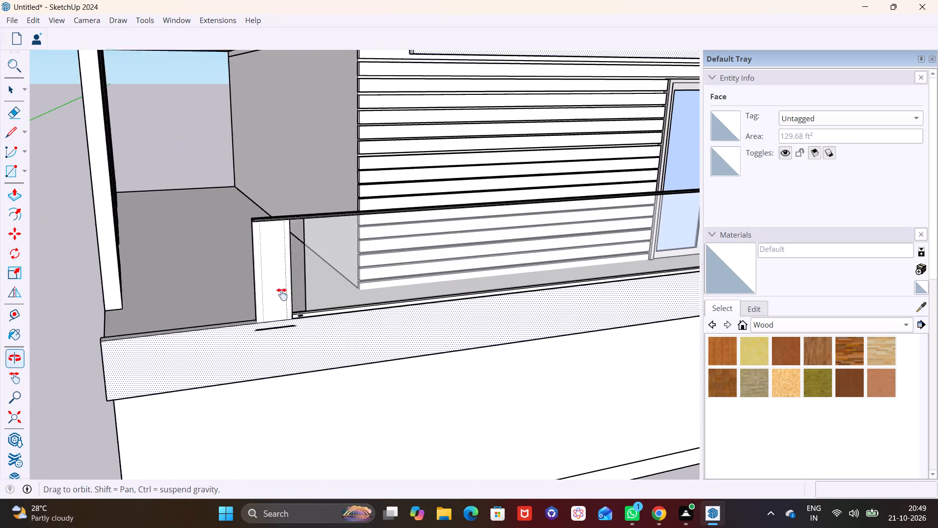
{"action": "middle_click_drag", "start_coordinate": [282, 294], "coordinate": [288, 293], "text": "shift"}
{"action": "left_click", "coordinate": [293, 286]}
{"action": "middle_click", "coordinate": [387, 312]}
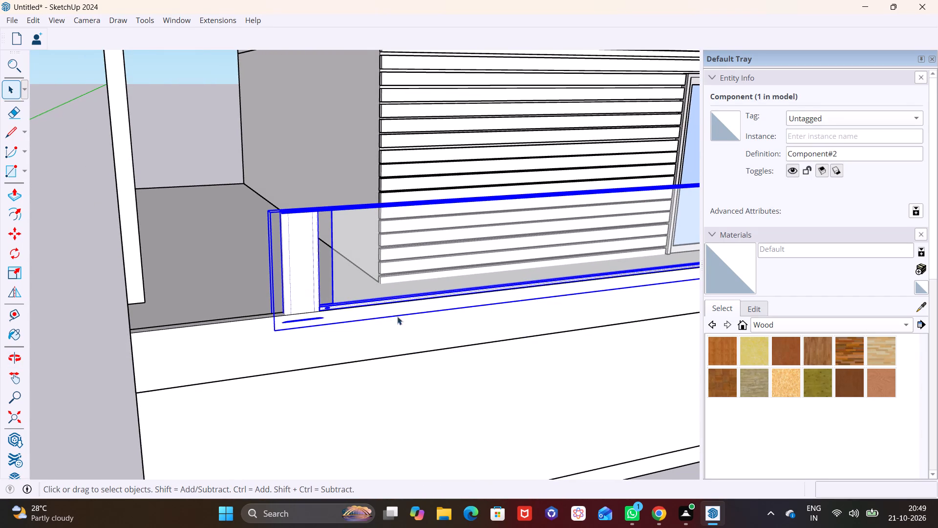
{"action": "middle_click_drag", "start_coordinate": [326, 293], "coordinate": [430, 312]}
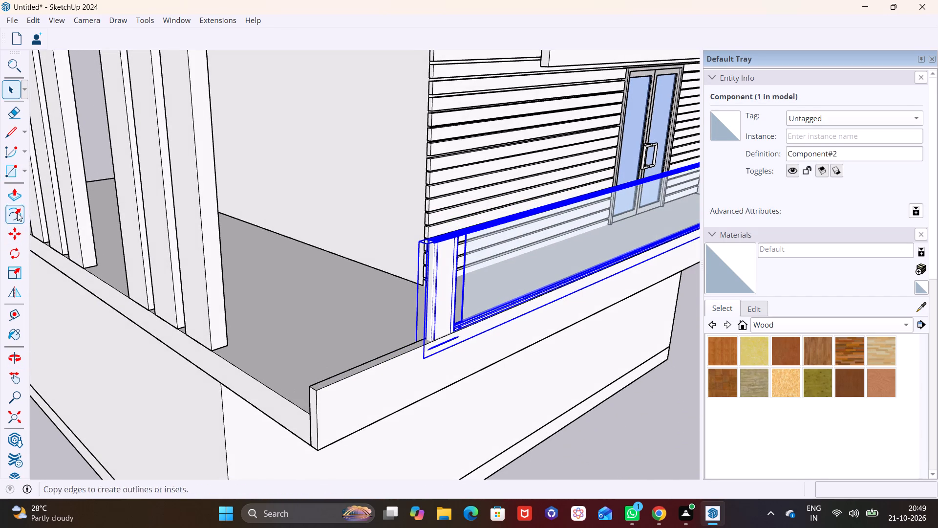
{"action": "left_click", "coordinate": [12, 270]}
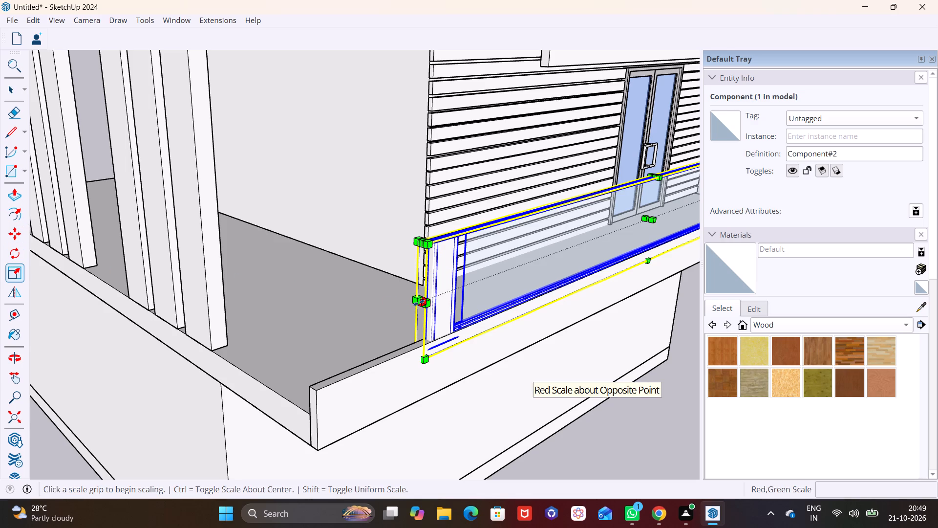
{"action": "left_click", "coordinate": [419, 303]}
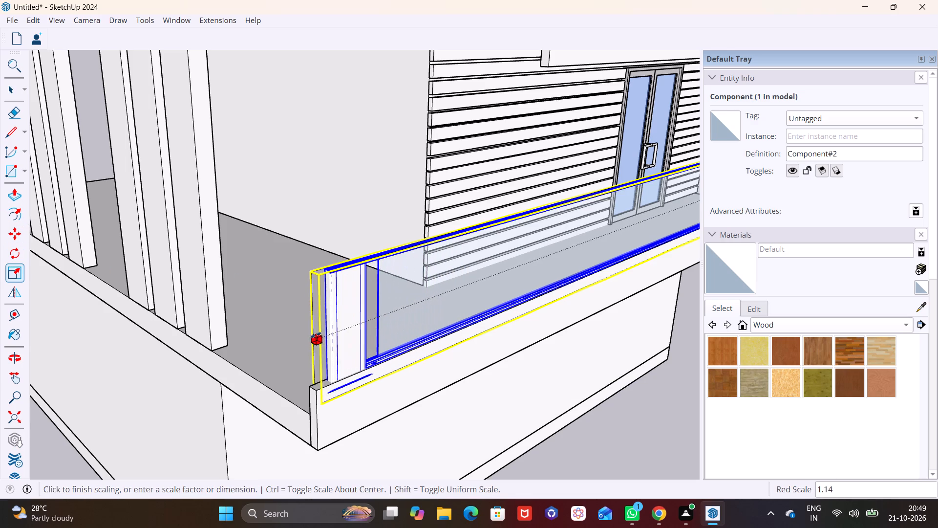
{"action": "left_click", "coordinate": [301, 339]}
{"action": "key", "text": "space"}
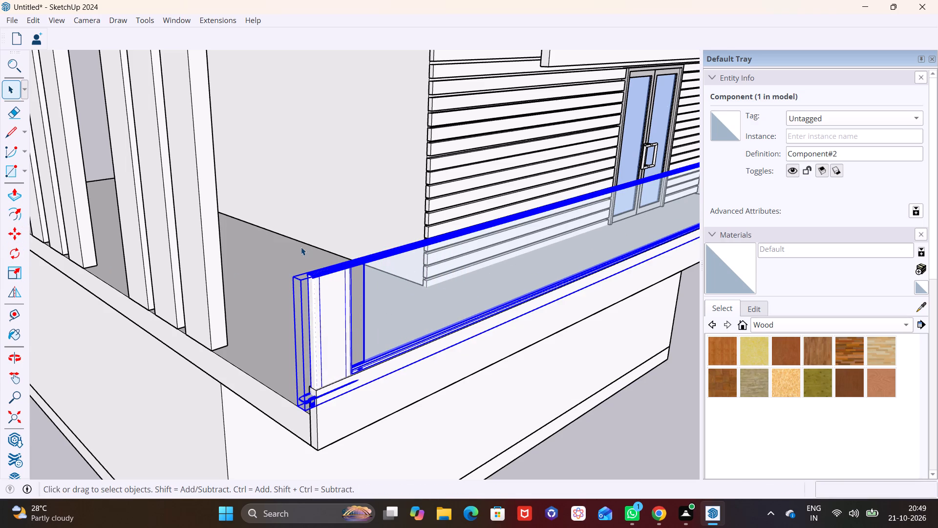
{"action": "left_click", "coordinate": [301, 247]}
Examine the railing's fit along the slab edge and the side frames from the front, below and the side.
{"action": "scroll", "coordinate": [405, 357], "scroll_direction": "down", "scroll_amount": 11}
{"action": "middle_click_drag", "start_coordinate": [444, 355], "coordinate": [270, 204]}
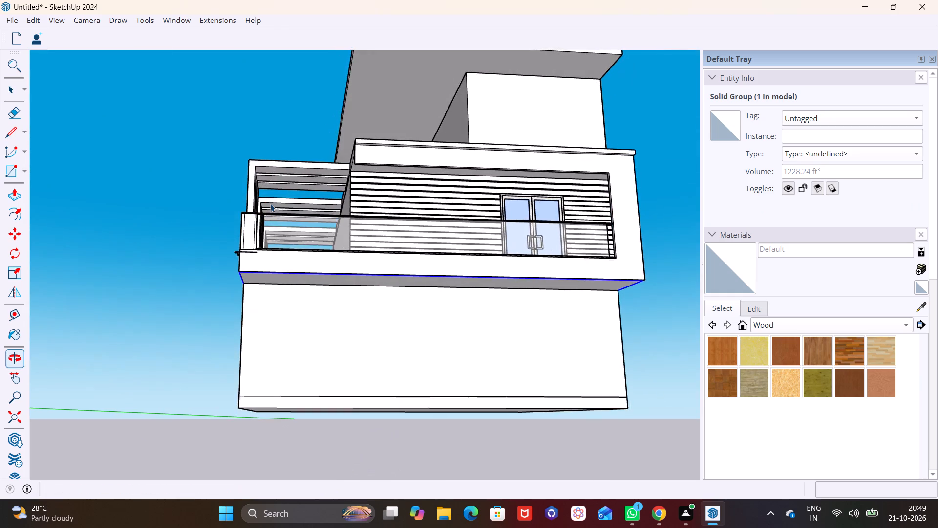
{"action": "scroll", "coordinate": [349, 263], "scroll_direction": "down", "scroll_amount": 3}
{"action": "middle_click_drag", "start_coordinate": [380, 295], "coordinate": [290, 380]}
{"action": "middle_click_drag", "start_coordinate": [369, 314], "coordinate": [366, 355]}
{"action": "scroll", "coordinate": [392, 344], "scroll_direction": "up", "scroll_amount": 2}
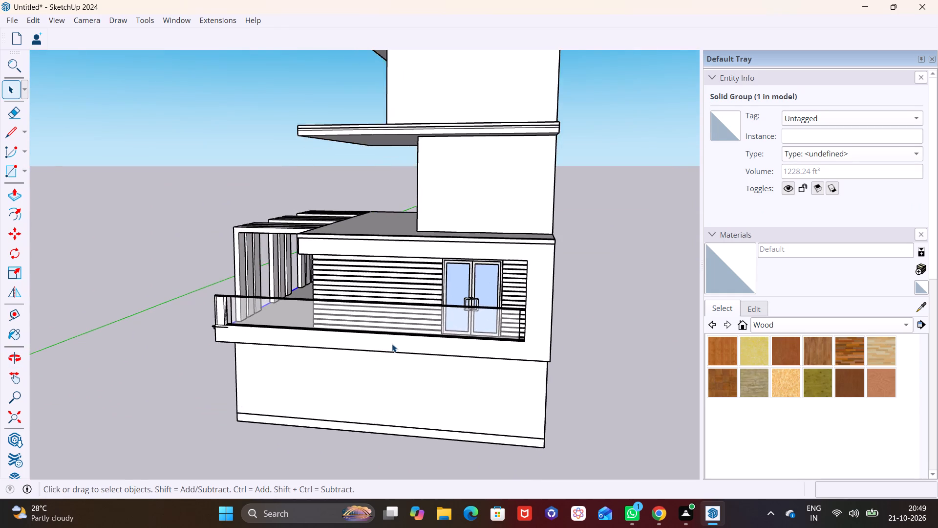
{"action": "scroll", "coordinate": [392, 344], "scroll_direction": "up", "scroll_amount": 2}
{"action": "middle_click_drag", "start_coordinate": [397, 358], "coordinate": [464, 357]}
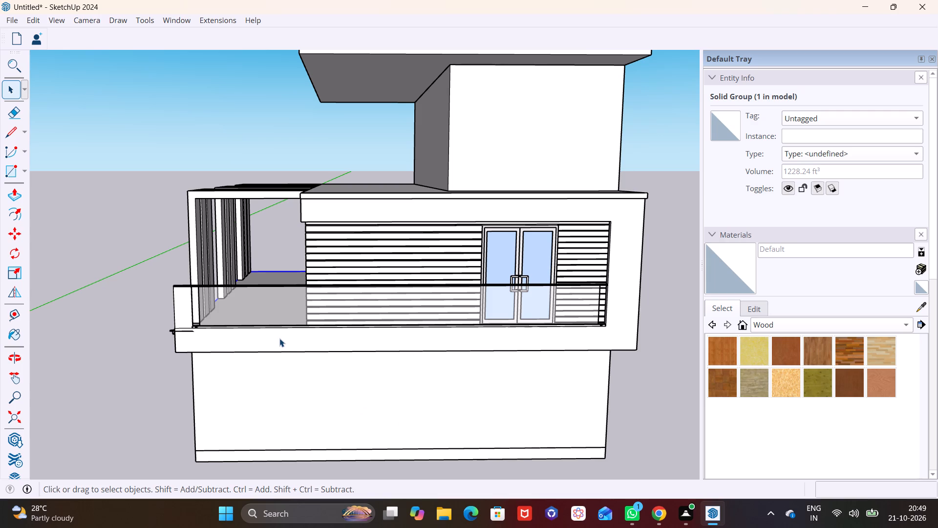
{"action": "scroll", "coordinate": [256, 330], "scroll_direction": "up", "scroll_amount": 2}
{"action": "scroll", "coordinate": [262, 330], "scroll_direction": "down", "scroll_amount": 1}
{"action": "middle_click_drag", "start_coordinate": [272, 316], "coordinate": [294, 328]}
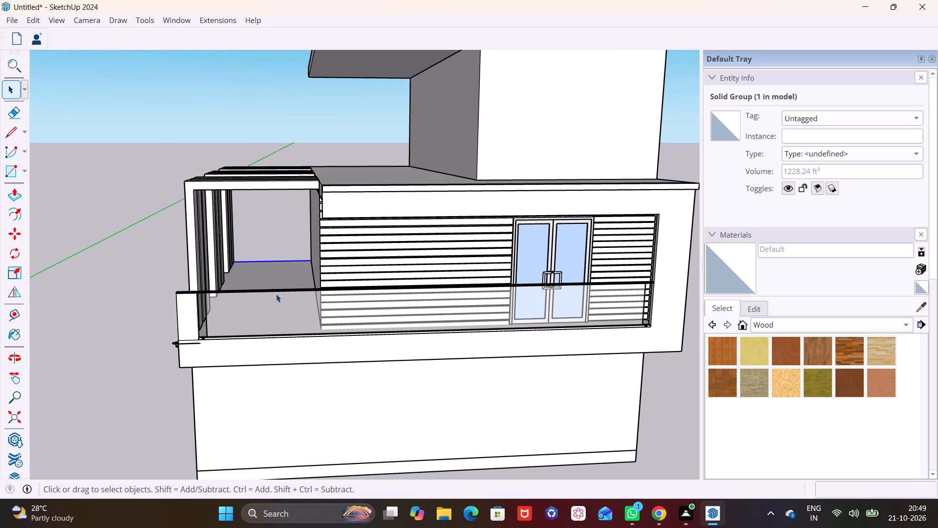
{"action": "middle_click_drag", "start_coordinate": [277, 286], "coordinate": [451, 311]}
{"action": "middle_click_drag", "start_coordinate": [386, 315], "coordinate": [498, 306]}
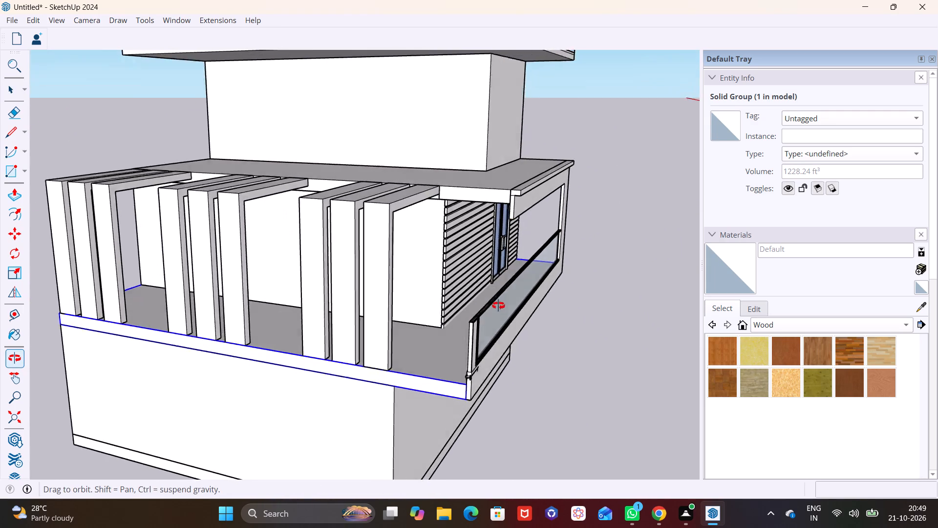
{"action": "middle_click_drag", "start_coordinate": [498, 306], "coordinate": [526, 293]}
{"action": "scroll", "coordinate": [410, 290], "scroll_direction": "up", "scroll_amount": 3}
{"action": "middle_click_drag", "start_coordinate": [409, 291], "coordinate": [391, 290]}
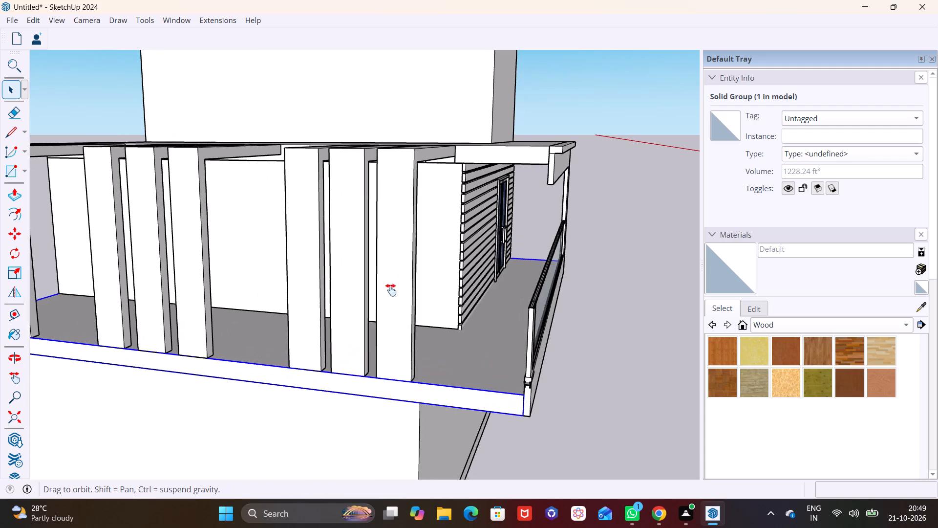
{"action": "middle_click_drag", "start_coordinate": [391, 290], "coordinate": [371, 286]}
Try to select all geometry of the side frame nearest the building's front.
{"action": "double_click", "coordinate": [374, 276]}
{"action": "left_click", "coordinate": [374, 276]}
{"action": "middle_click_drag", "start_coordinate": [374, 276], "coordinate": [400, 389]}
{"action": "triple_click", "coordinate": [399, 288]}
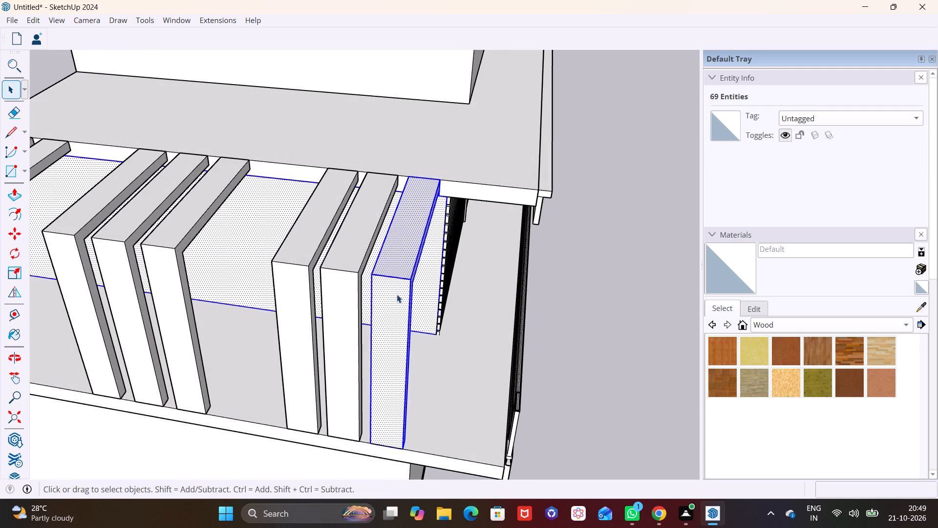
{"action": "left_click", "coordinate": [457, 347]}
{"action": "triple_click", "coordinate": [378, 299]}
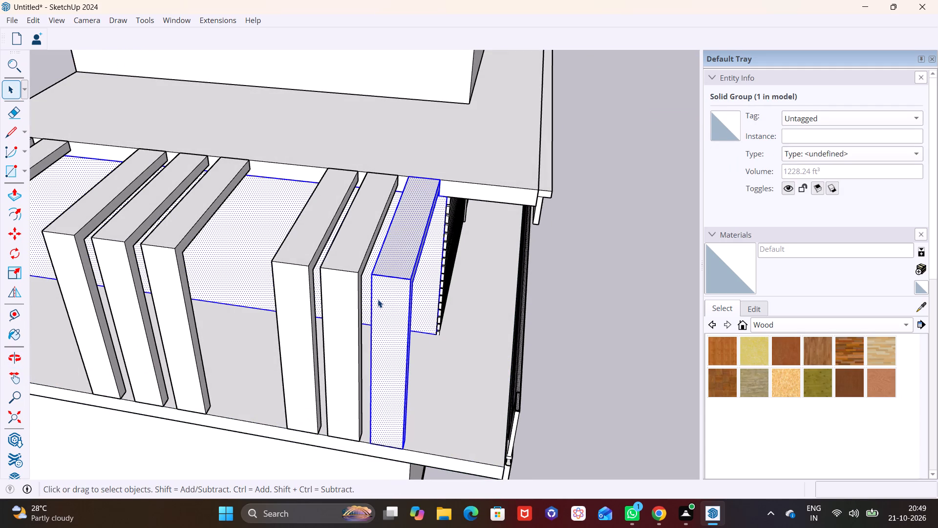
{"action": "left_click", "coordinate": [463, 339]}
Copy the frontmost side frame of the middle trio about 16' 5" along the slab to its front corner.
{"action": "triple_click", "coordinate": [171, 274]}
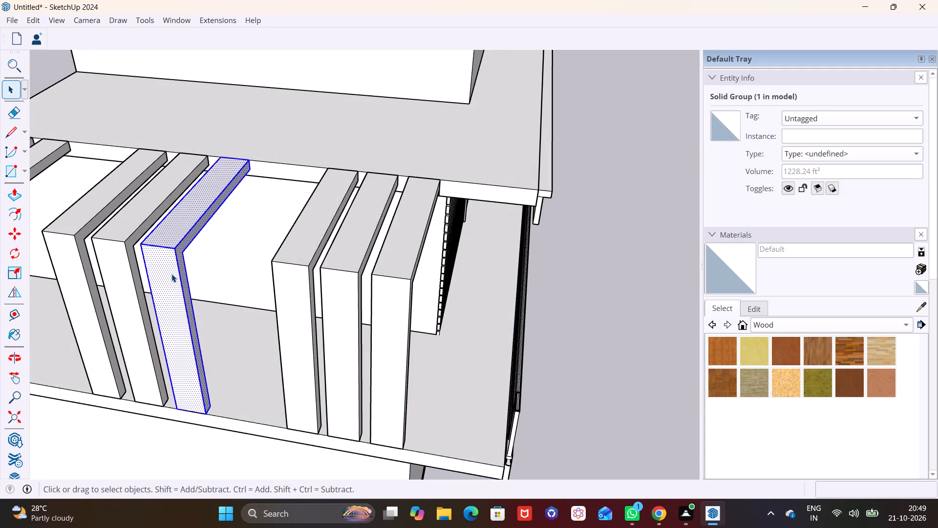
{"action": "key", "text": "m"}
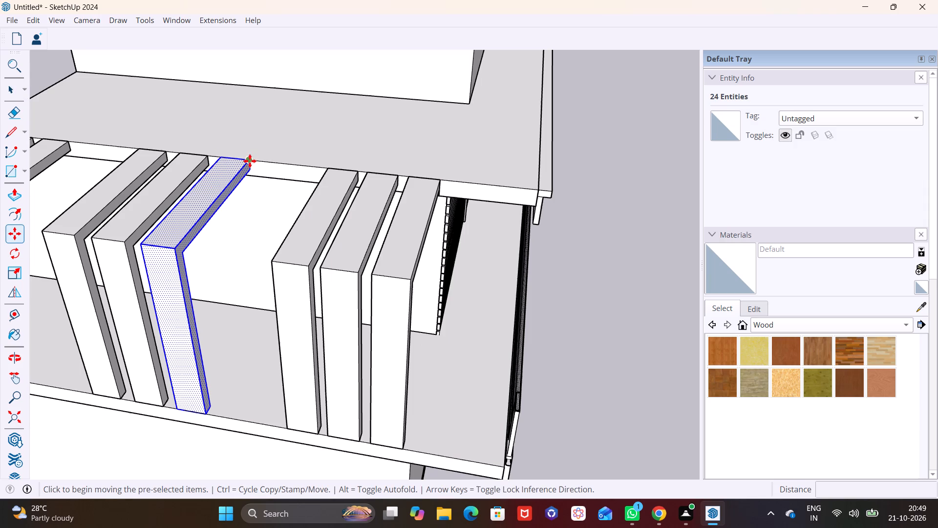
{"action": "left_click", "coordinate": [250, 161]}
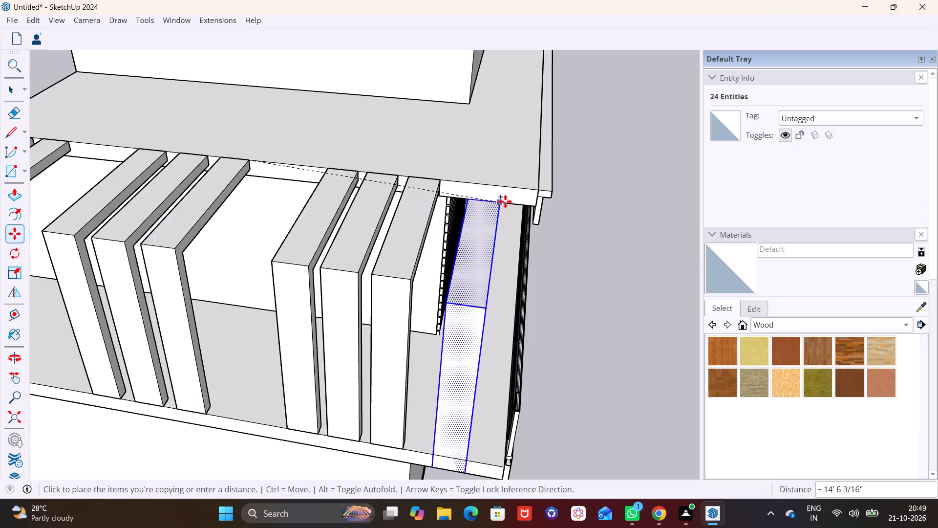
{"action": "scroll", "coordinate": [540, 192], "scroll_direction": "up", "scroll_amount": 1}
{"action": "left_click", "coordinate": [540, 192]}
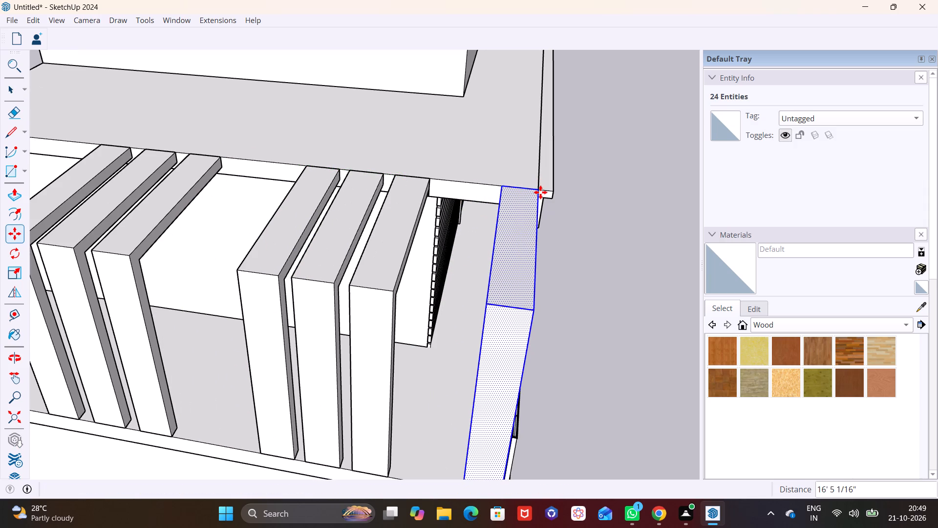
Copy the corner side frame about 2' 1 5/16" back toward the neighbouring trio of frames.
{"action": "left_click", "coordinate": [537, 187]}
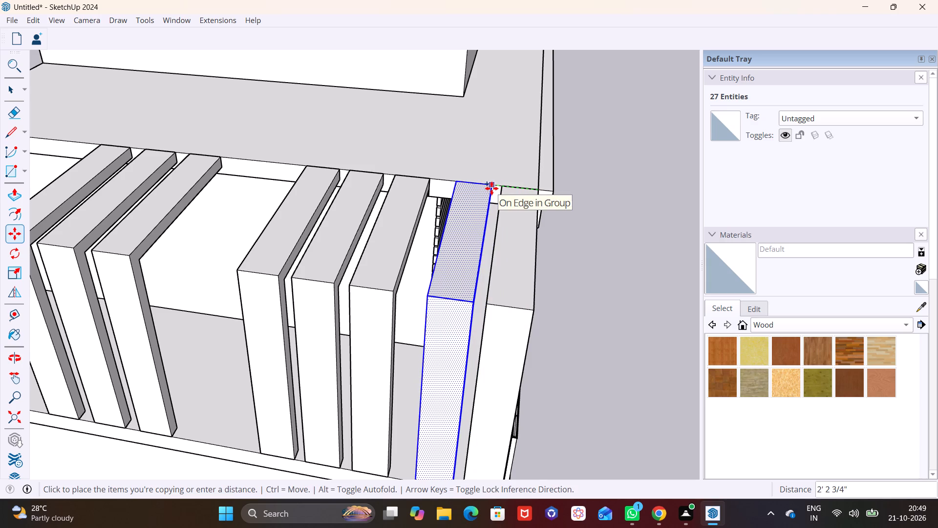
{"action": "left_click", "coordinate": [494, 188]}
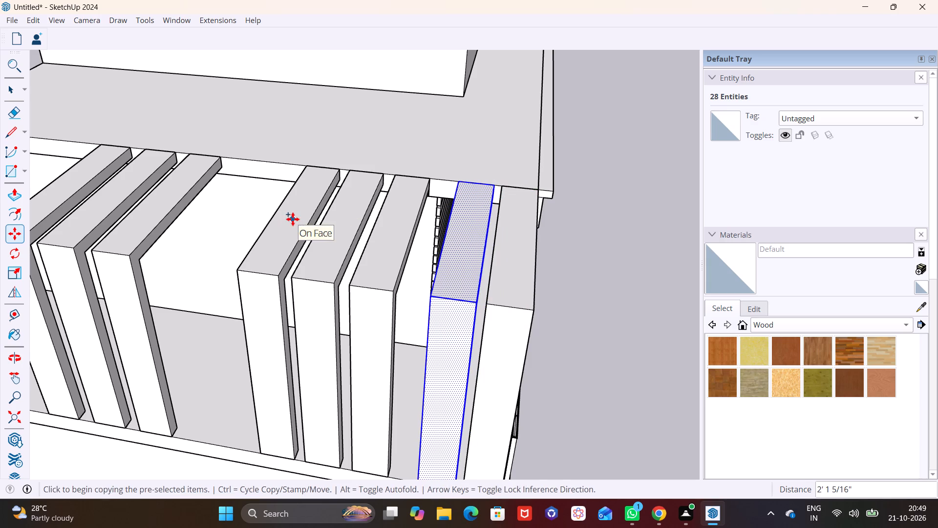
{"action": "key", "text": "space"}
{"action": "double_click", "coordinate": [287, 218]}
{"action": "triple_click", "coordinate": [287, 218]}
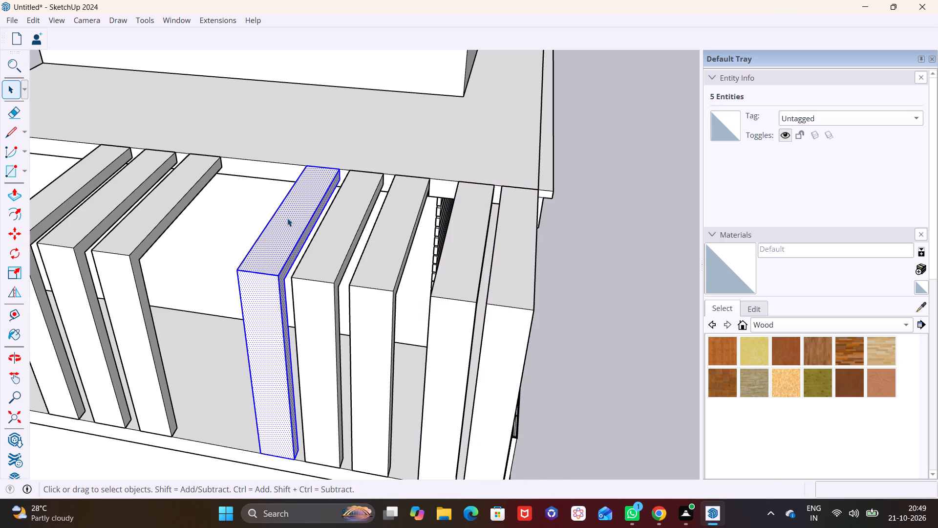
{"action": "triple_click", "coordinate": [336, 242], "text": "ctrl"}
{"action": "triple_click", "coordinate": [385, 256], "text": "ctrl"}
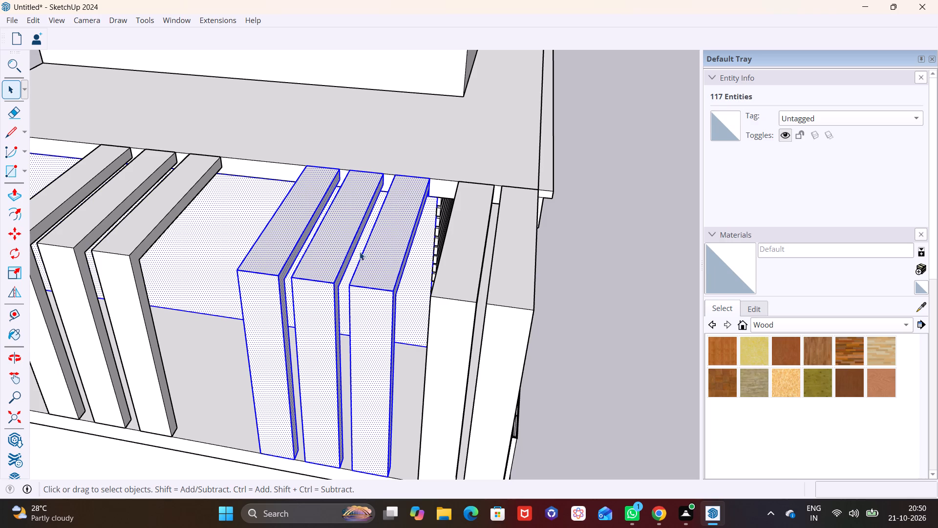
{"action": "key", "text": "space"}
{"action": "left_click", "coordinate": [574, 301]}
Examine the copied side frames and the railing corner from above and from the building's front.
{"action": "middle_click_drag", "start_coordinate": [571, 299], "coordinate": [509, 333]}
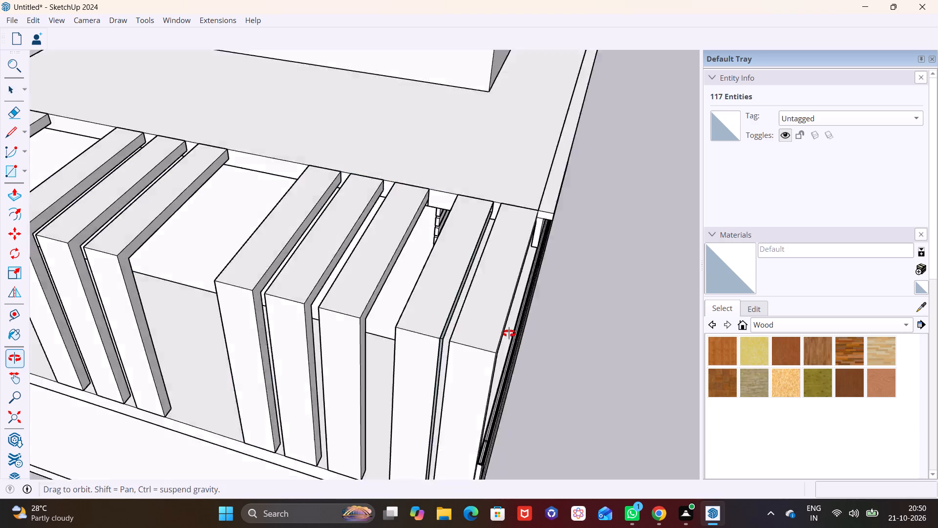
{"action": "middle_click_drag", "start_coordinate": [509, 333], "coordinate": [226, 308]}
{"action": "scroll", "coordinate": [262, 316], "scroll_direction": "down", "scroll_amount": 2}
{"action": "middle_click_drag", "start_coordinate": [295, 307], "coordinate": [207, 160]}
{"action": "middle_click_drag", "start_coordinate": [254, 220], "coordinate": [266, 219]}
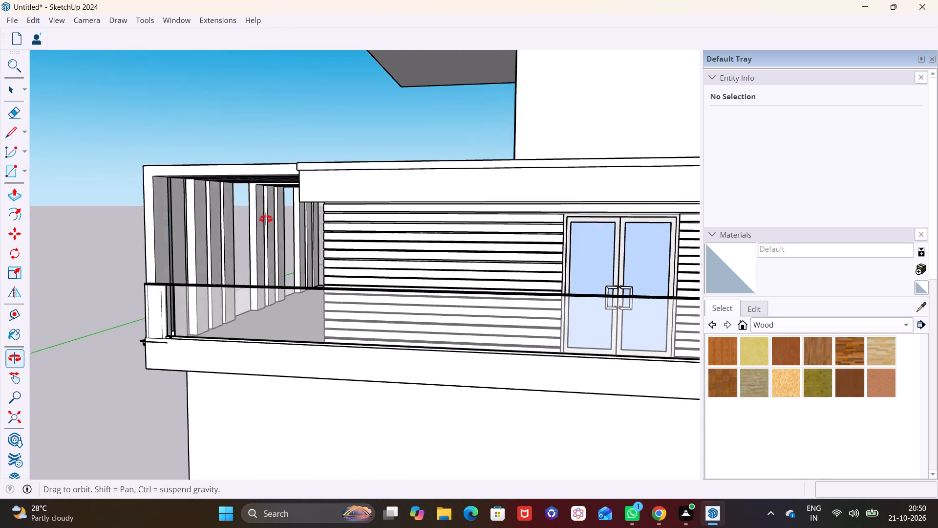
{"action": "middle_click_drag", "start_coordinate": [266, 219], "coordinate": [318, 183]}
{"action": "scroll", "coordinate": [297, 216], "scroll_direction": "down", "scroll_amount": 1}
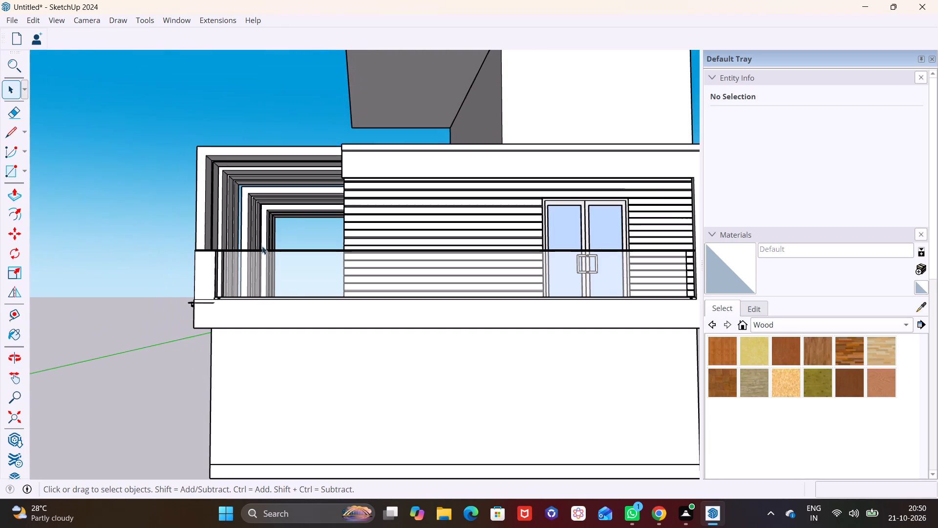
{"action": "scroll", "coordinate": [227, 268], "scroll_direction": "up", "scroll_amount": 2}
{"action": "middle_click_drag", "start_coordinate": [219, 278], "coordinate": [232, 290]}
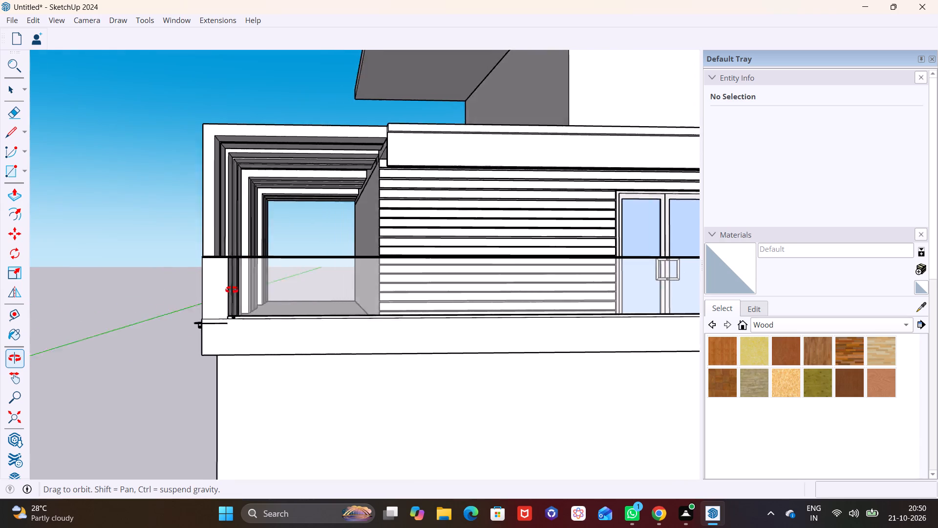
{"action": "middle_click_drag", "start_coordinate": [232, 290], "coordinate": [221, 290]}
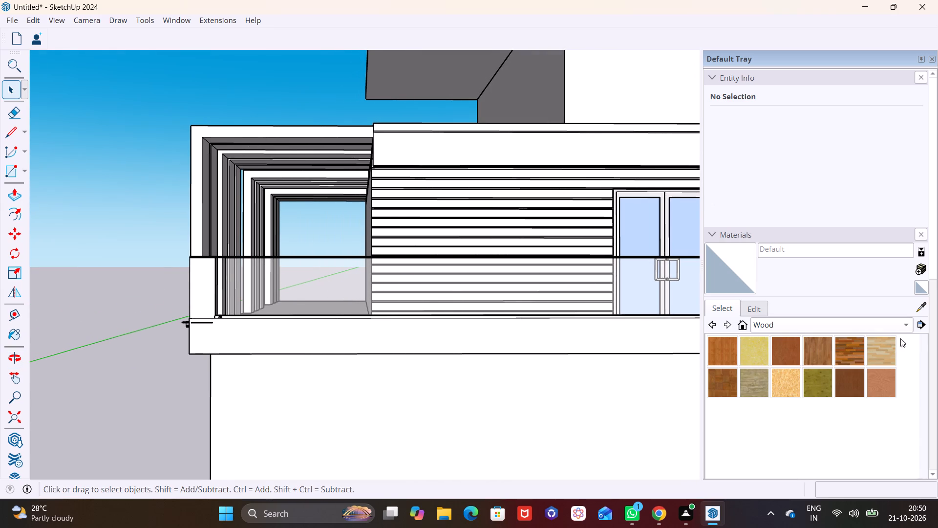
Paint three wall strips just below the top one with the Wood Floor Parquet material.
{"action": "left_click_drag", "start_coordinate": [789, 354], "coordinate": [789, 350]}
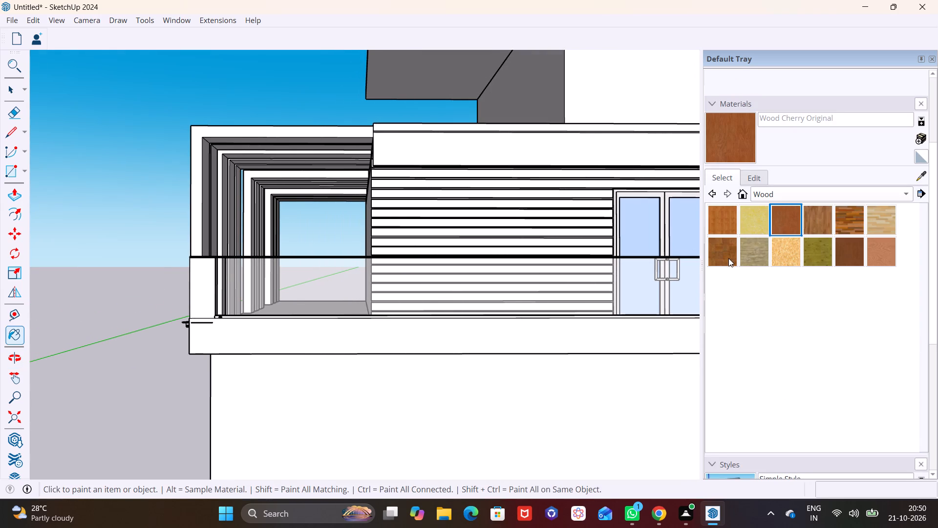
{"action": "left_click", "coordinate": [729, 258]}
{"action": "left_click", "coordinate": [448, 192]}
{"action": "scroll", "coordinate": [448, 191], "scroll_direction": "up", "scroll_amount": 6}
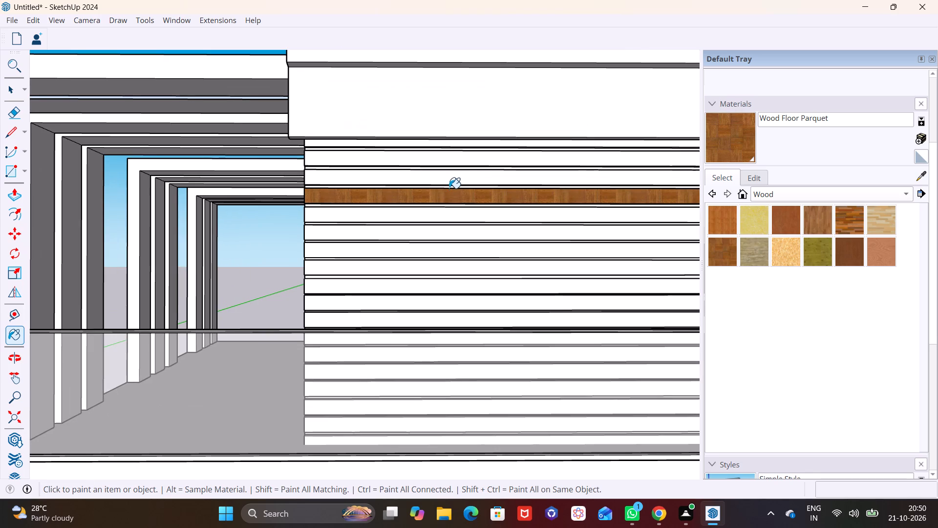
{"action": "left_click", "coordinate": [457, 178]}
{"action": "left_click", "coordinate": [470, 161]}
Paint the next seven wall strips down, between the side frames and the glass door, with Wood Floor Parquet.
{"action": "scroll", "coordinate": [483, 233], "scroll_direction": "down", "scroll_amount": 11}
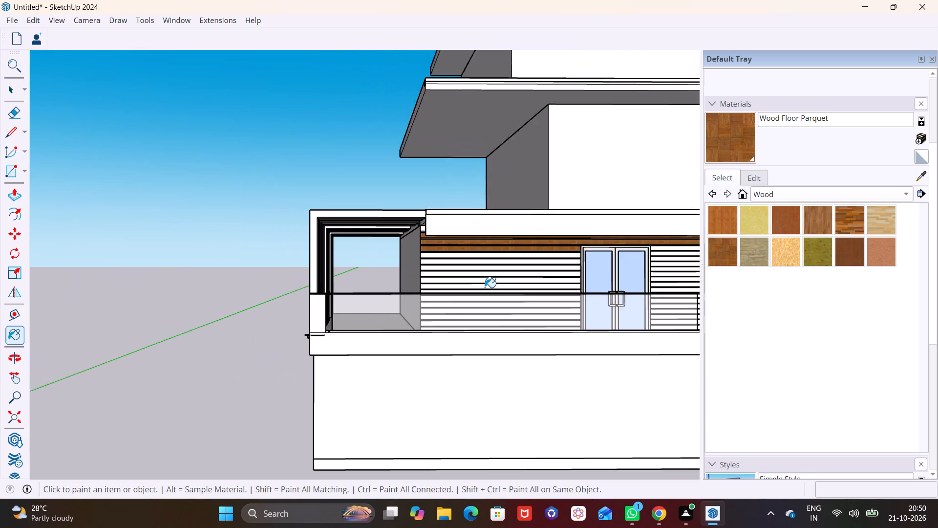
{"action": "scroll", "coordinate": [485, 287], "scroll_direction": "down", "scroll_amount": 4}
{"action": "middle_click_drag", "start_coordinate": [485, 288], "coordinate": [361, 315], "text": "shift"}
{"action": "scroll", "coordinate": [370, 296], "scroll_direction": "up", "scroll_amount": 7}
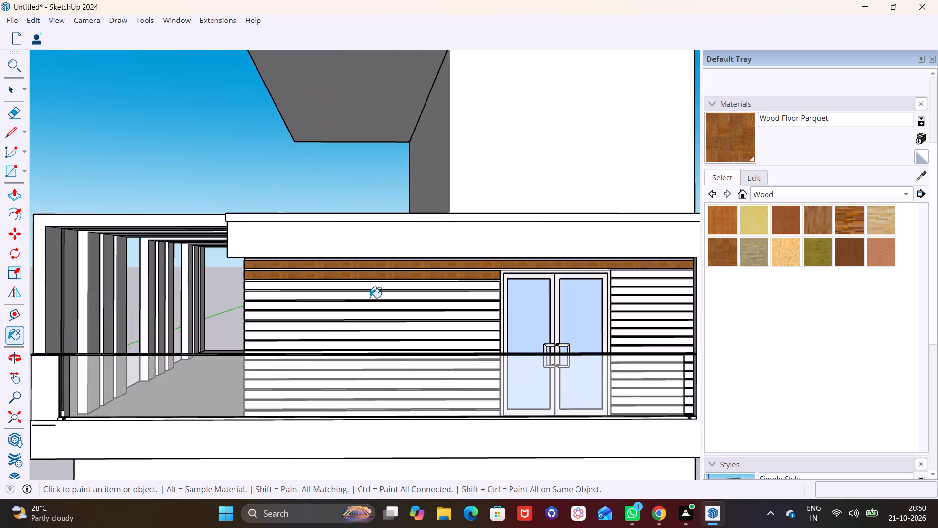
{"action": "scroll", "coordinate": [370, 298], "scroll_direction": "up", "scroll_amount": 6}
{"action": "left_click", "coordinate": [364, 281]}
{"action": "left_click", "coordinate": [368, 296]}
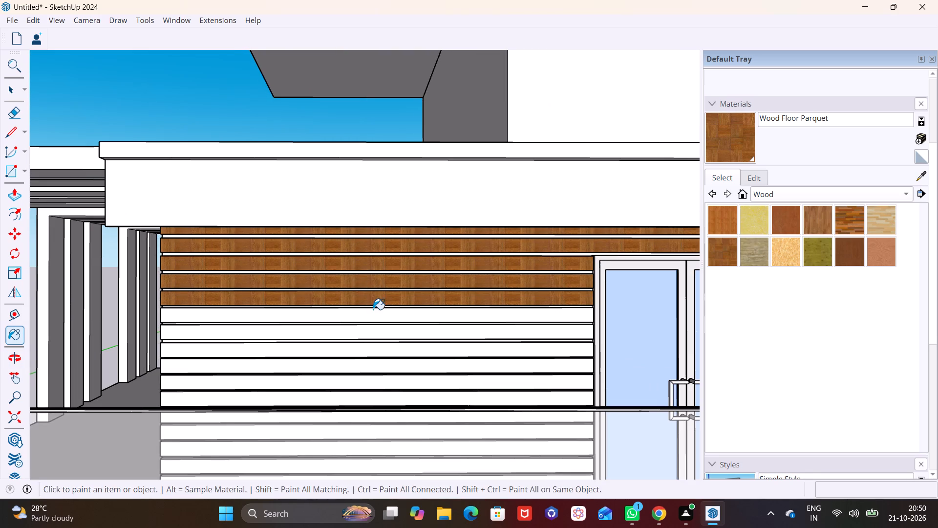
{"action": "left_click", "coordinate": [374, 311]}
{"action": "left_click", "coordinate": [375, 334]}
{"action": "left_click", "coordinate": [376, 347]}
{"action": "left_click", "coordinate": [383, 370]}
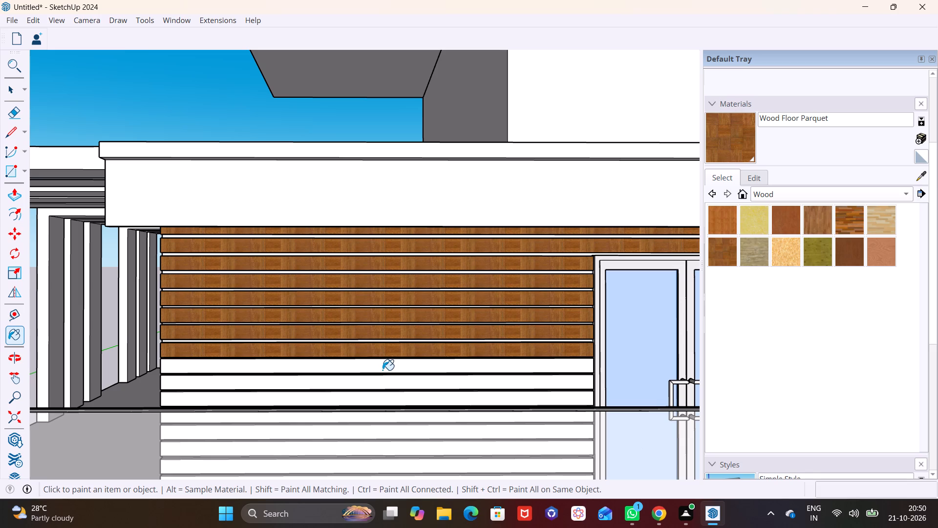
{"action": "left_click", "coordinate": [383, 378]}
Paint the topmost wall strip under the roof slab with Wood Floor Parquet.
{"action": "scroll", "coordinate": [359, 334], "scroll_direction": "up", "scroll_amount": 1}
{"action": "middle_click_drag", "start_coordinate": [359, 334], "coordinate": [511, 322]}
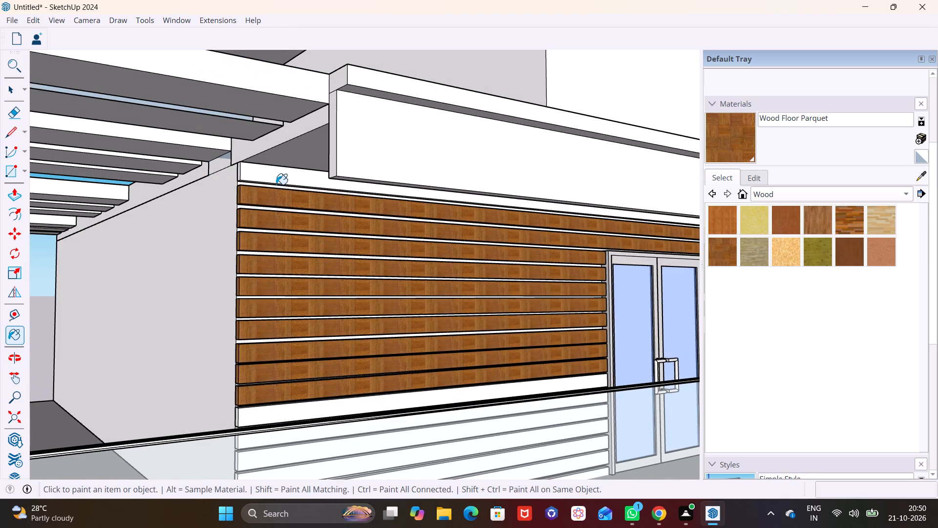
{"action": "left_click", "coordinate": [279, 179]}
Paint the remaining lower strips between the side frames and the glass door, down to the floor, with Wood Floor Parquet.
{"action": "middle_click_drag", "start_coordinate": [340, 332], "coordinate": [350, 221]}
{"action": "middle_click_drag", "start_coordinate": [352, 229], "coordinate": [350, 303]}
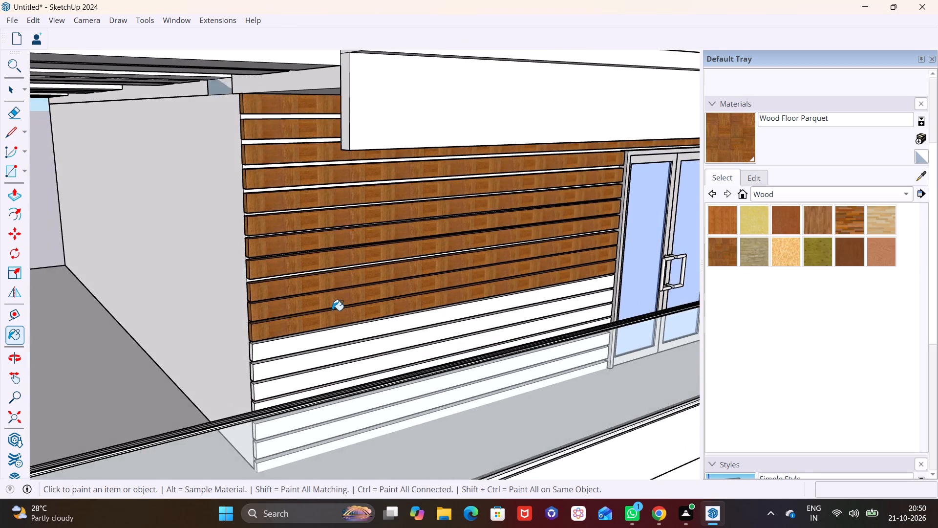
{"action": "scroll", "coordinate": [332, 310], "scroll_direction": "up", "scroll_amount": 4}
{"action": "left_click", "coordinate": [303, 347]}
{"action": "left_click", "coordinate": [306, 370]}
{"action": "scroll", "coordinate": [311, 369], "scroll_direction": "up", "scroll_amount": 1}
{"action": "middle_click_drag", "start_coordinate": [311, 369], "coordinate": [337, 272]}
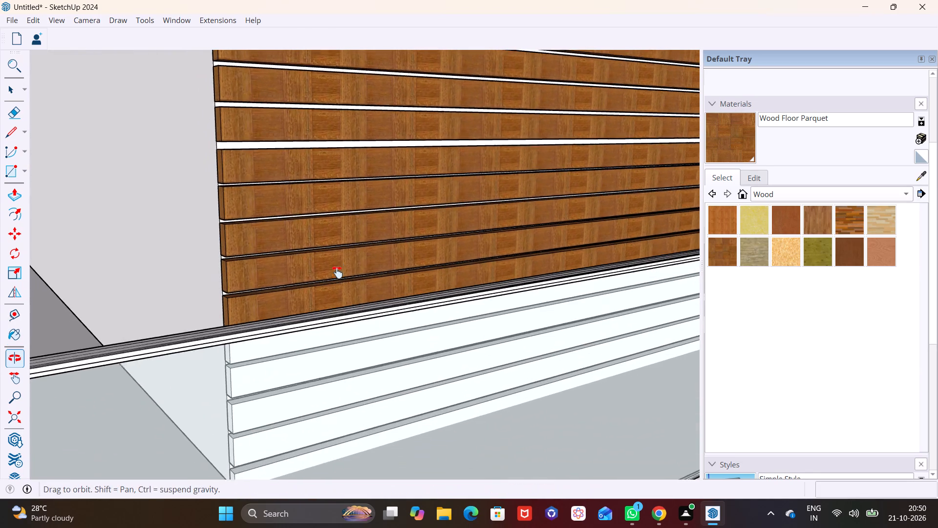
{"action": "middle_click_drag", "start_coordinate": [337, 272], "coordinate": [338, 271]}
{"action": "middle_click_drag", "start_coordinate": [348, 329], "coordinate": [345, 396]}
{"action": "left_click", "coordinate": [342, 308]}
{"action": "left_click", "coordinate": [351, 330]}
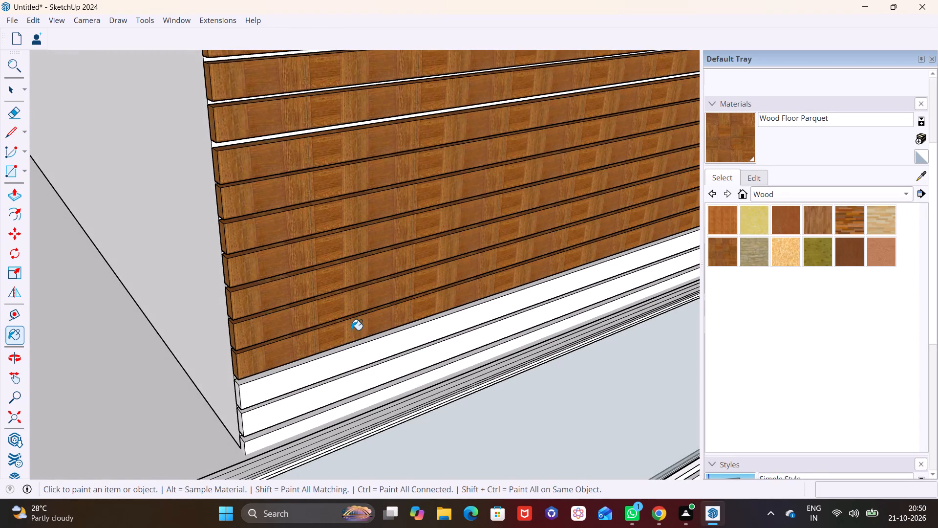
{"action": "left_click", "coordinate": [351, 352]}
{"action": "left_click", "coordinate": [356, 374]}
{"action": "left_click", "coordinate": [364, 397]}
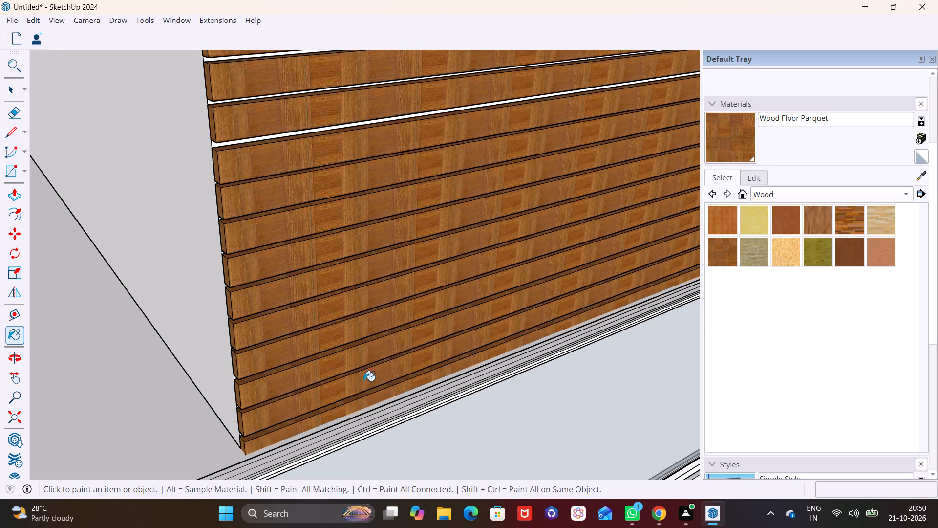
Paint the short wall strips above railing height on the glass door's other side with Wood Floor Parquet.
{"action": "middle_click_drag", "start_coordinate": [447, 297], "coordinate": [317, 212]}
{"action": "scroll", "coordinate": [379, 220], "scroll_direction": "down", "scroll_amount": 6}
{"action": "middle_click_drag", "start_coordinate": [470, 242], "coordinate": [389, 292], "text": "shift"}
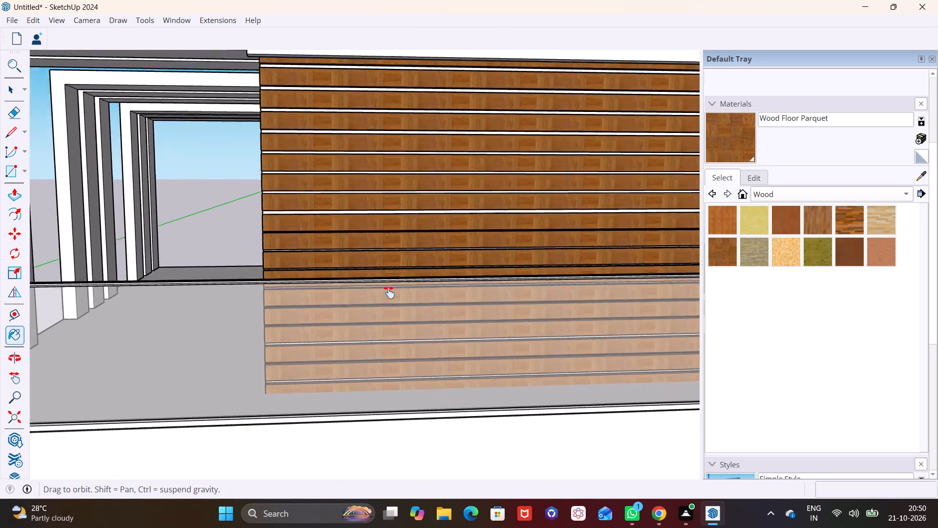
{"action": "middle_click_drag", "start_coordinate": [389, 292], "coordinate": [272, 311], "text": "shift"}
{"action": "middle_click_drag", "start_coordinate": [506, 256], "coordinate": [333, 223]}
{"action": "middle_click_drag", "start_coordinate": [554, 194], "coordinate": [306, 237], "text": "shift"}
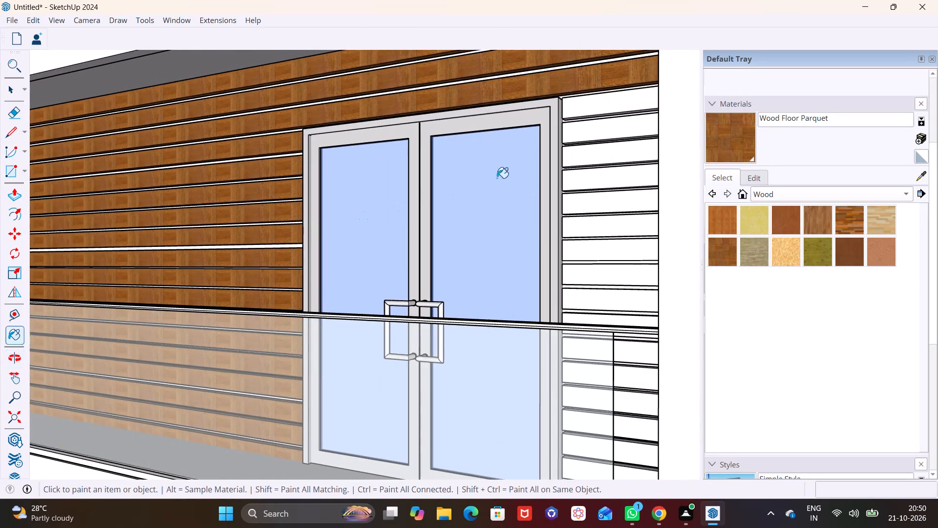
{"action": "scroll", "coordinate": [523, 169], "scroll_direction": "down", "scroll_amount": 2}
{"action": "left_click", "coordinate": [576, 122]}
{"action": "left_click", "coordinate": [580, 138]}
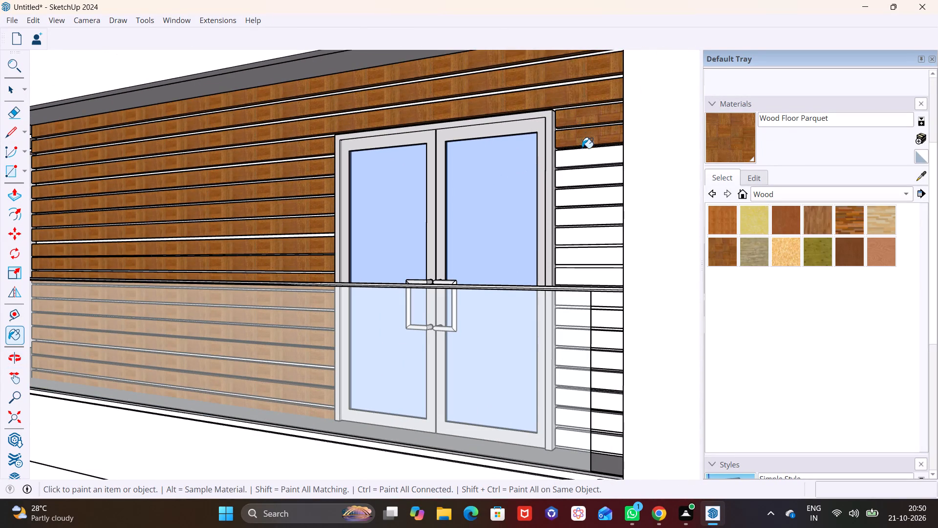
{"action": "left_click", "coordinate": [582, 152]}
{"action": "left_click", "coordinate": [590, 173]}
{"action": "left_click", "coordinate": [592, 196]}
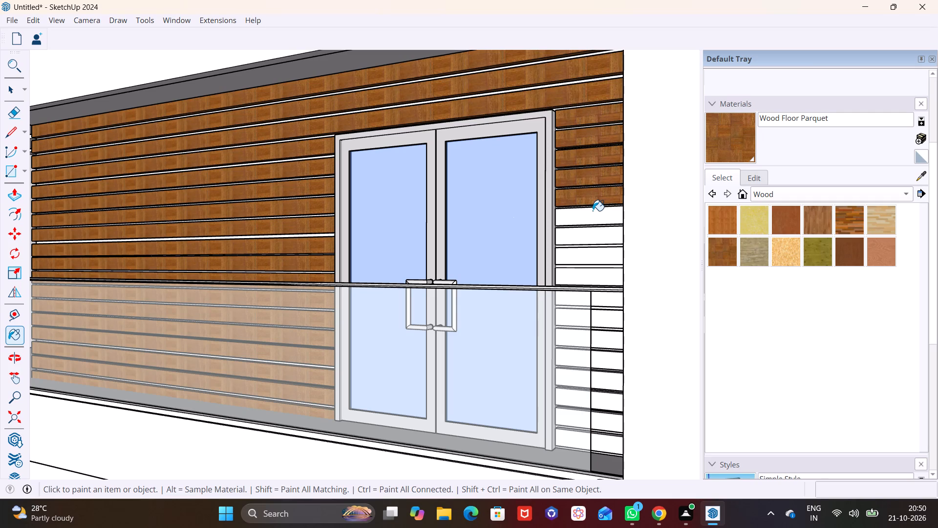
{"action": "left_click", "coordinate": [593, 211]}
{"action": "left_click", "coordinate": [592, 232]}
{"action": "left_click", "coordinate": [590, 261]}
{"action": "left_click", "coordinate": [587, 278]}
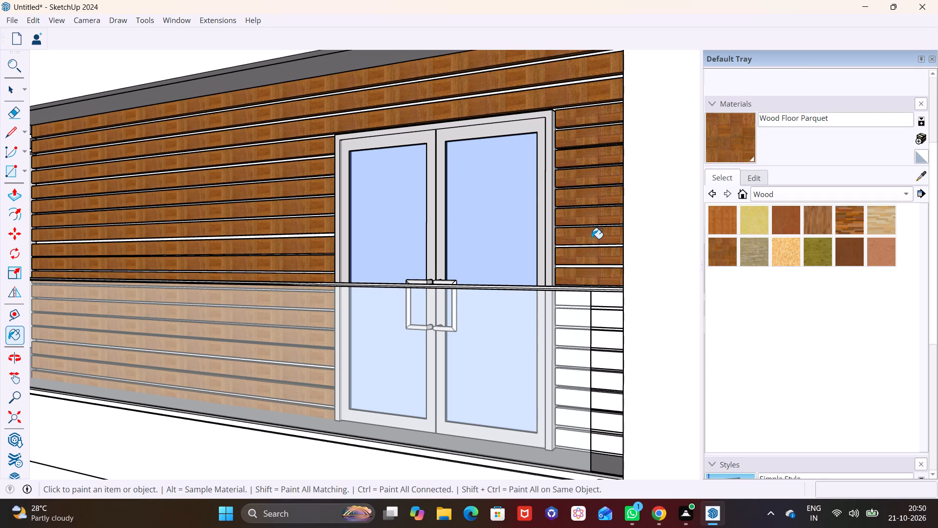
Paint the remaining short strips between the glass door and the wall's outer end, down to the floor, with Wood Floor Parquet.
{"action": "middle_click_drag", "start_coordinate": [592, 239], "coordinate": [587, 324]}
{"action": "middle_click_drag", "start_coordinate": [580, 311], "coordinate": [439, 243]}
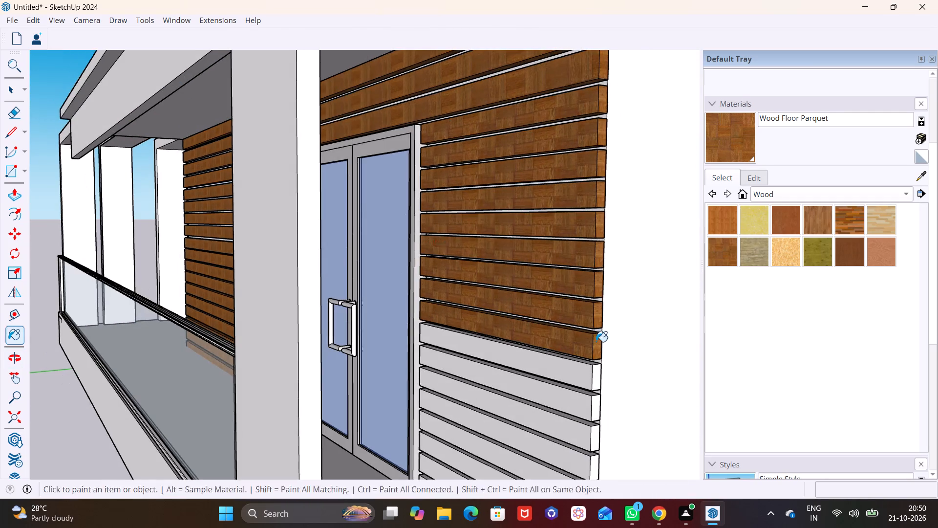
{"action": "middle_click_drag", "start_coordinate": [596, 315], "coordinate": [555, 163], "text": "shift"}
{"action": "left_click", "coordinate": [544, 229]}
{"action": "left_click", "coordinate": [546, 260]}
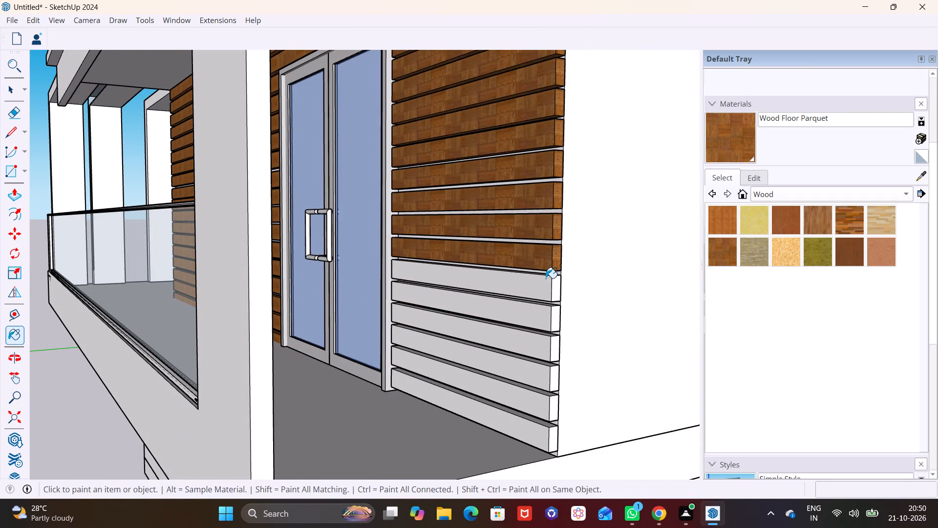
{"action": "left_click", "coordinate": [546, 279]}
{"action": "left_click", "coordinate": [544, 306]}
{"action": "left_click", "coordinate": [545, 337]}
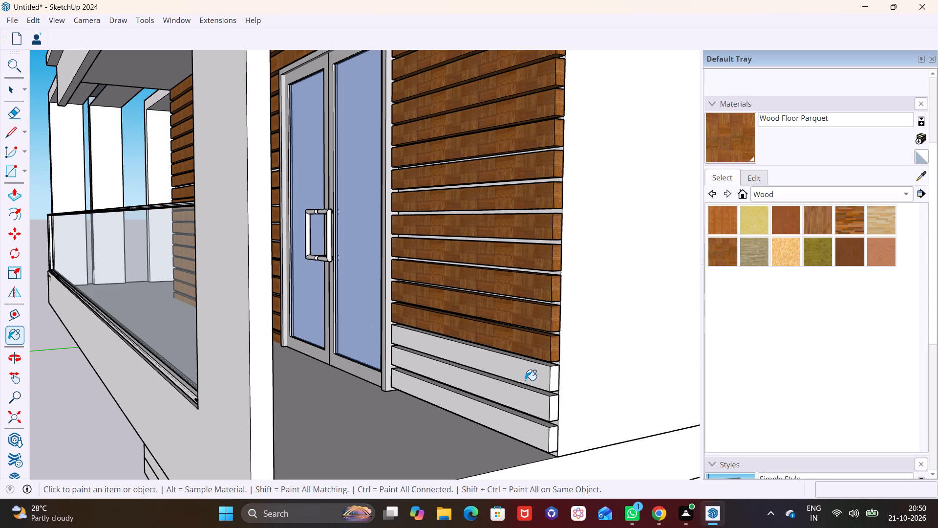
{"action": "left_click", "coordinate": [533, 375]}
{"action": "left_click", "coordinate": [528, 400]}
{"action": "left_click", "coordinate": [524, 424]}
Examine the wood-clad second storey and the whole building from the side and the front.
{"action": "scroll", "coordinate": [511, 367], "scroll_direction": "down", "scroll_amount": 6}
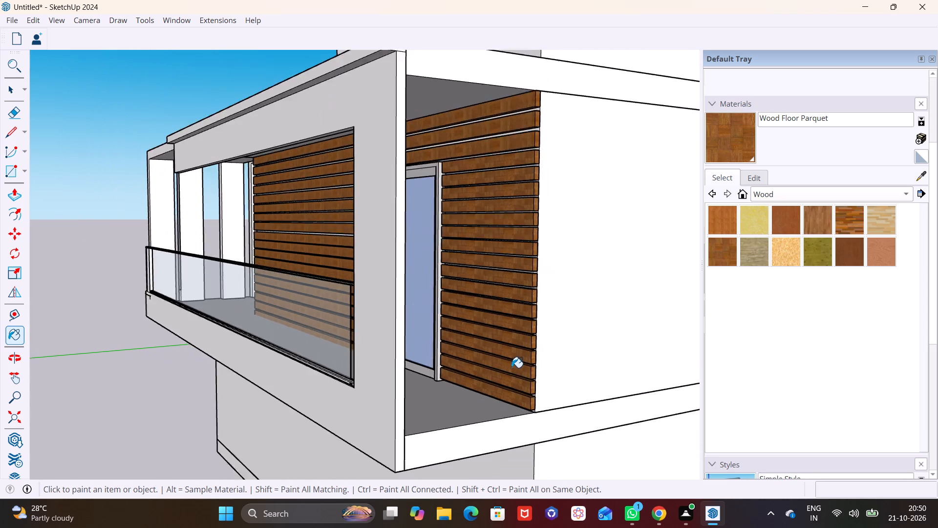
{"action": "scroll", "coordinate": [512, 368], "scroll_direction": "down", "scroll_amount": 6}
{"action": "middle_click_drag", "start_coordinate": [507, 370], "coordinate": [755, 318]}
{"action": "middle_click_drag", "start_coordinate": [468, 325], "coordinate": [639, 367]}
{"action": "scroll", "coordinate": [497, 345], "scroll_direction": "down", "scroll_amount": 3}
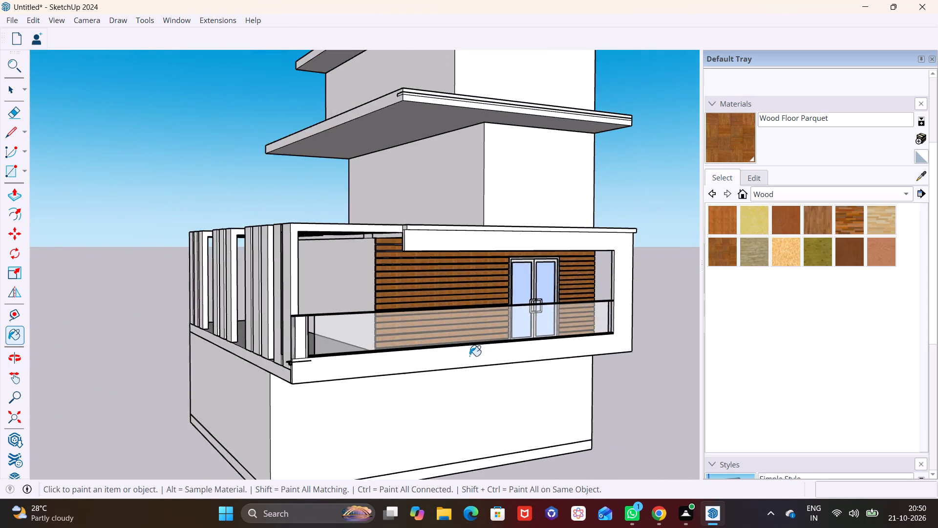
{"action": "scroll", "coordinate": [469, 356], "scroll_direction": "down", "scroll_amount": 3}
{"action": "middle_click_drag", "start_coordinate": [448, 362], "coordinate": [329, 341]}
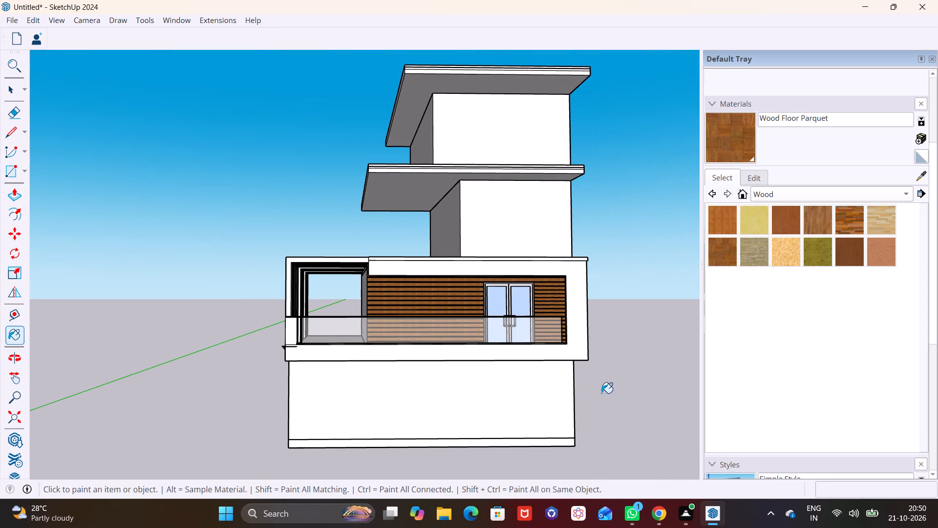
Copy the second-storey glass door about 11' 2" down onto the ground-storey front wall.
{"action": "key", "text": "space"}
{"action": "left_click", "coordinate": [601, 393]}
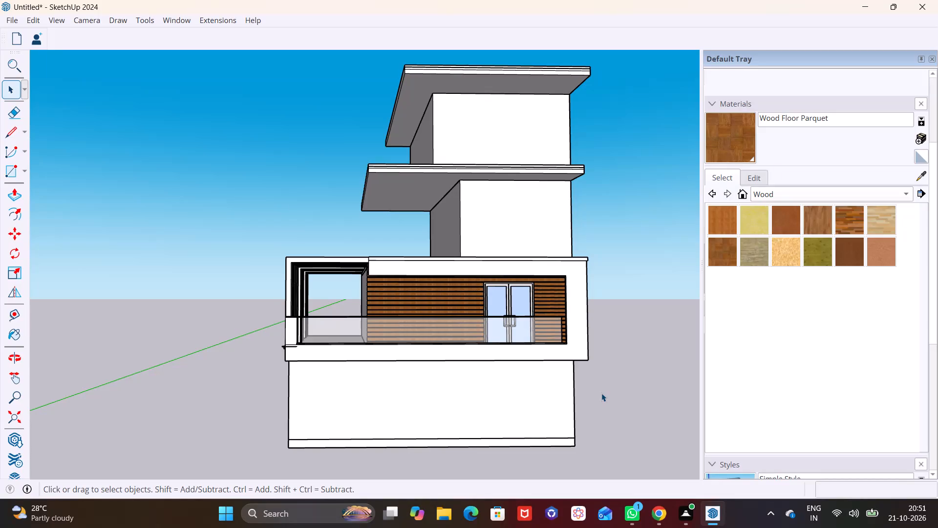
{"action": "left_click", "coordinate": [485, 304]}
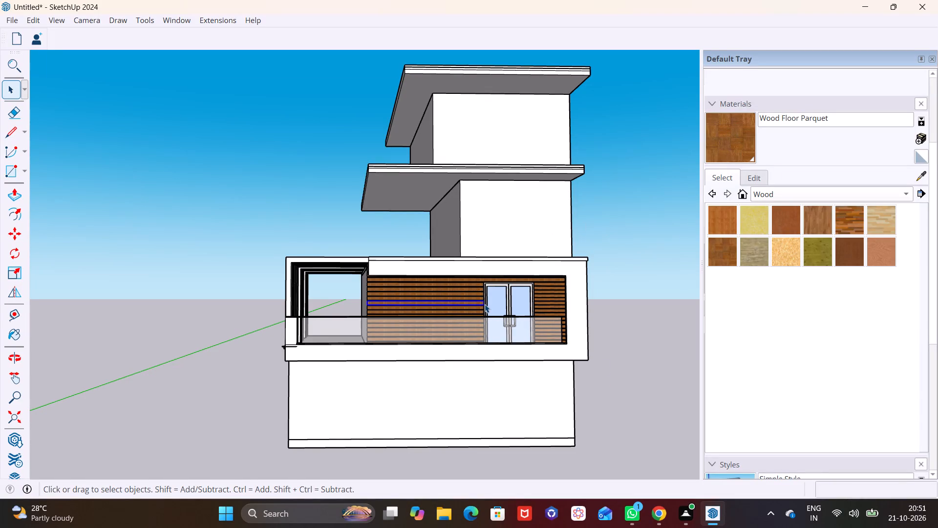
{"action": "left_click", "coordinate": [510, 299]}
{"action": "key", "text": "m"}
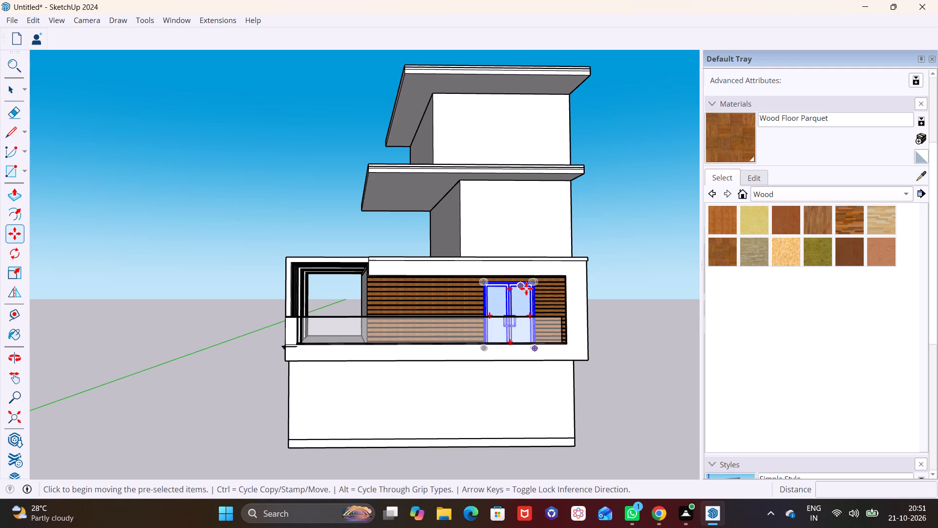
{"action": "left_click", "coordinate": [531, 285]}
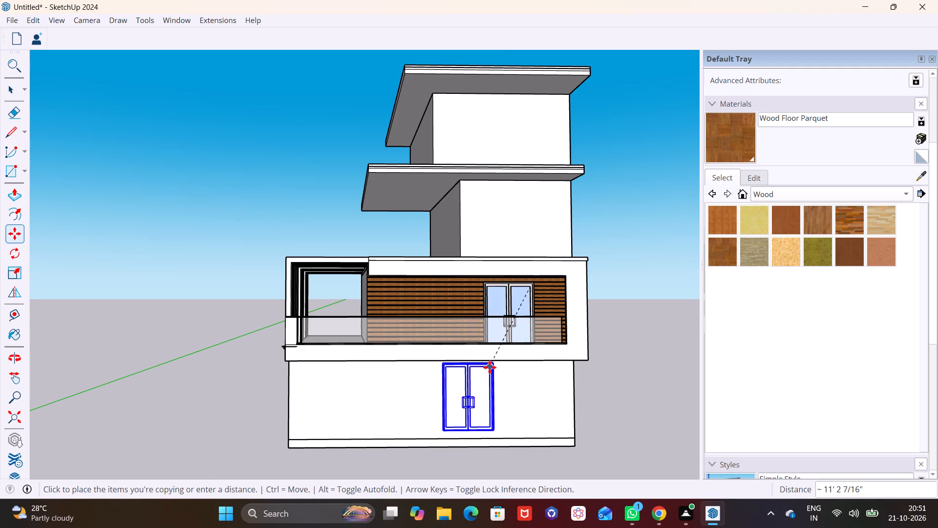
{"action": "left_click", "coordinate": [490, 367]}
Move the copied glass door outward to the outer face of the ground-storey front wall.
{"action": "middle_click_drag", "start_coordinate": [458, 388], "coordinate": [579, 410]}
{"action": "scroll", "coordinate": [456, 395], "scroll_direction": "up", "scroll_amount": 6}
{"action": "middle_click_drag", "start_coordinate": [459, 396], "coordinate": [514, 341]}
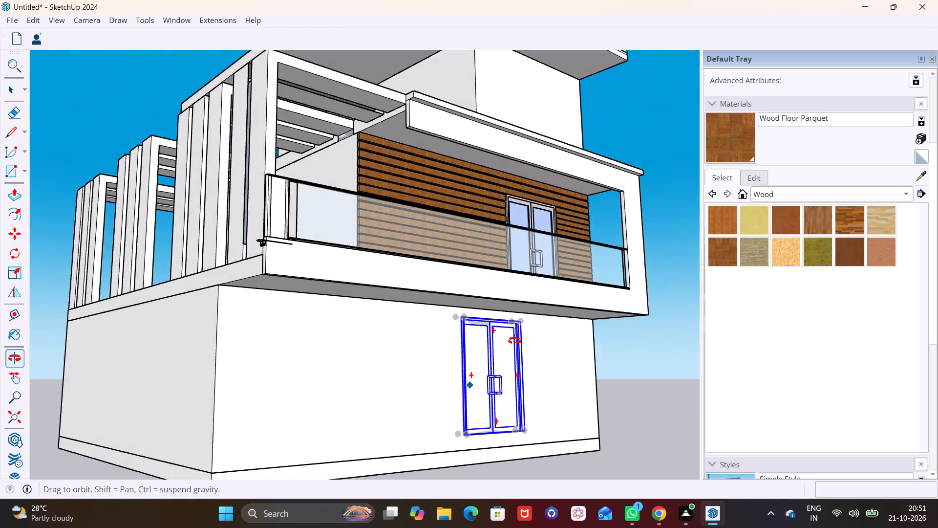
{"action": "middle_click_drag", "start_coordinate": [514, 341], "coordinate": [519, 338]}
{"action": "middle_click_drag", "start_coordinate": [494, 387], "coordinate": [573, 385]}
{"action": "middle_click_drag", "start_coordinate": [488, 413], "coordinate": [561, 433]}
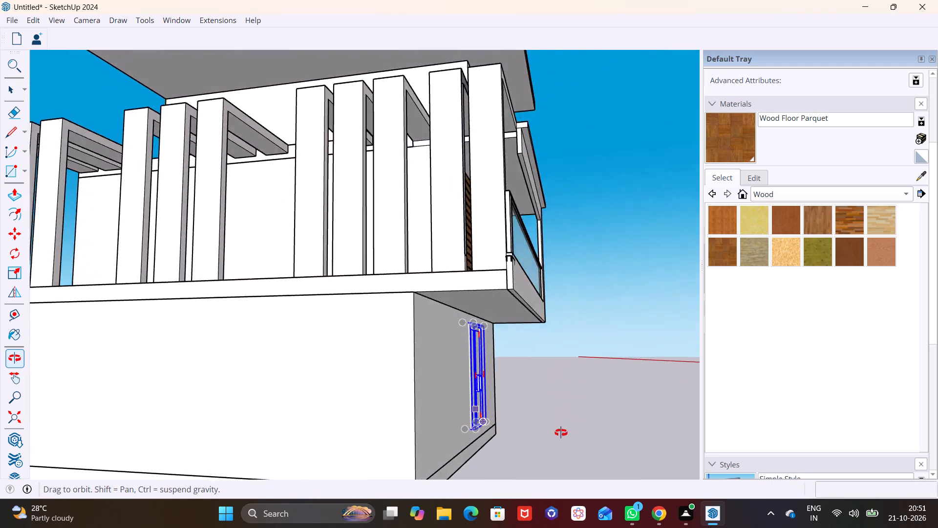
{"action": "middle_click_drag", "start_coordinate": [561, 433], "coordinate": [317, 425]}
{"action": "key", "text": "space"}
{"action": "left_click", "coordinate": [671, 404]}
{"action": "middle_click_drag", "start_coordinate": [533, 389], "coordinate": [645, 390]}
{"action": "key", "text": "m"}
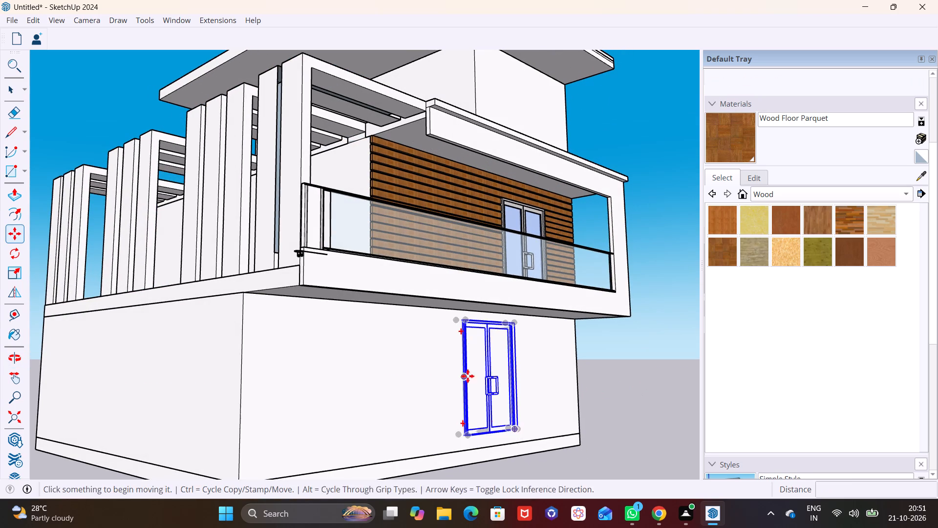
{"action": "key", "text": "m"}
{"action": "left_click", "coordinate": [468, 376]}
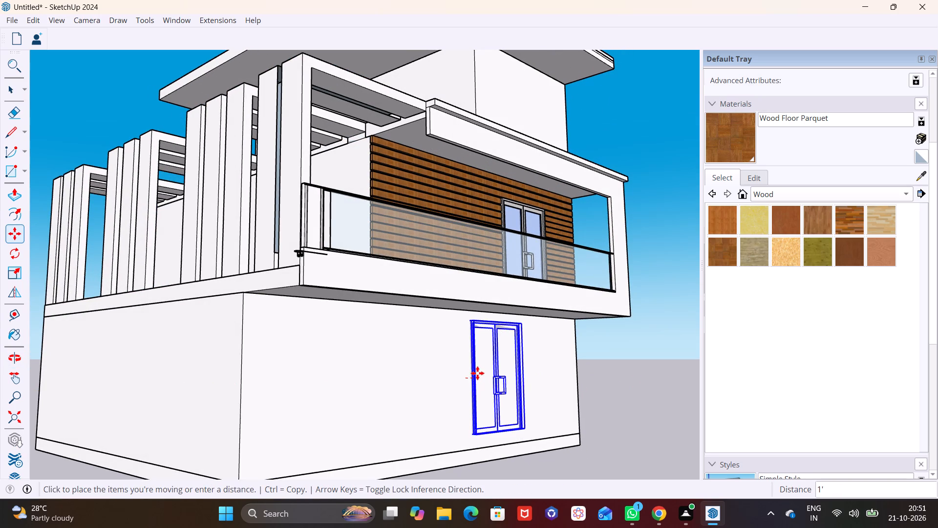
{"action": "left_click", "coordinate": [480, 385]}
{"action": "key", "text": "space"}
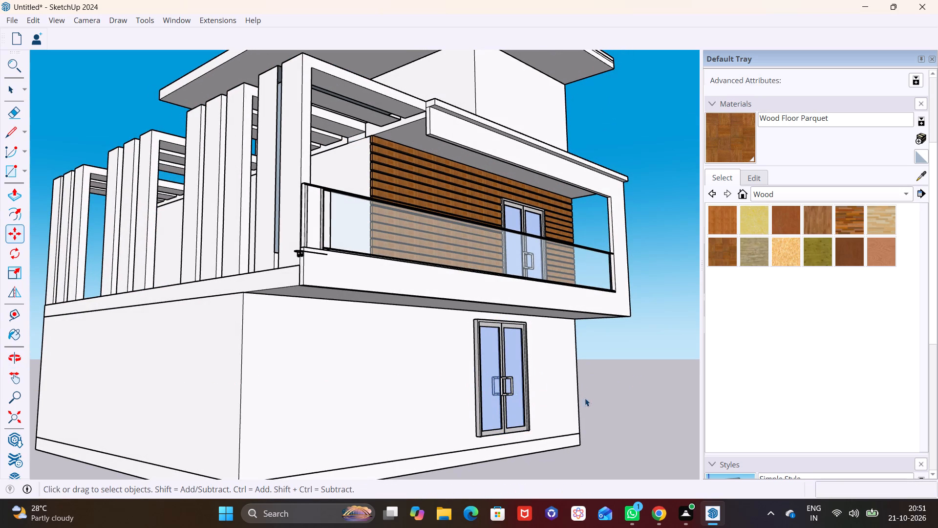
{"action": "left_click", "coordinate": [590, 397]}
Inside the ground-storey door component, move the door geometry about 1' 6" along the wall toward the side frames.
{"action": "middle_click_drag", "start_coordinate": [599, 379], "coordinate": [414, 402]}
{"action": "middle_click_drag", "start_coordinate": [453, 393], "coordinate": [448, 373], "text": "shift"}
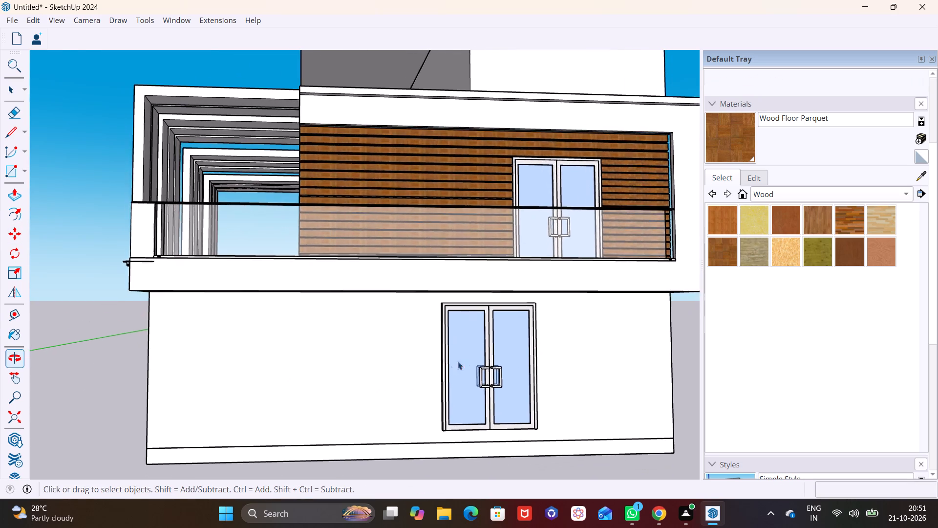
{"action": "scroll", "coordinate": [482, 354], "scroll_direction": "up", "scroll_amount": 4}
{"action": "double_click", "coordinate": [490, 363]}
{"action": "key", "text": "m"}
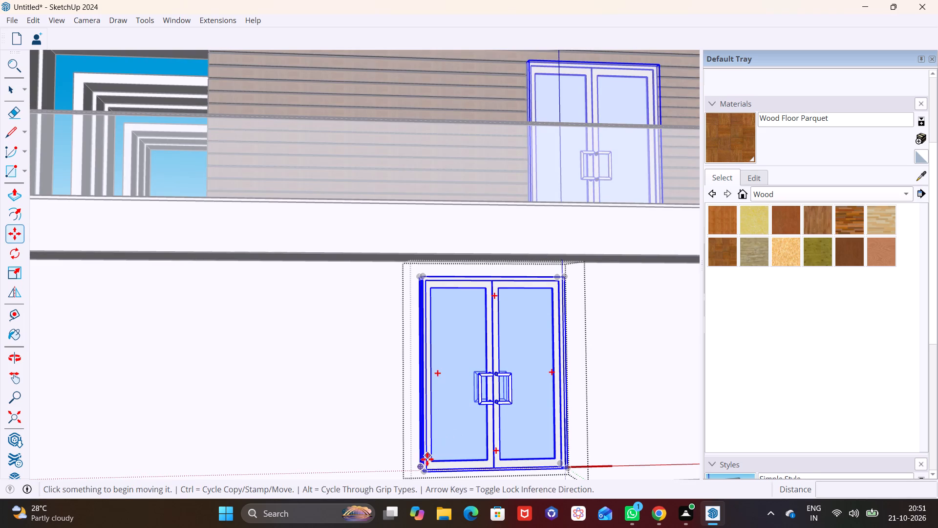
{"action": "left_click", "coordinate": [421, 465]}
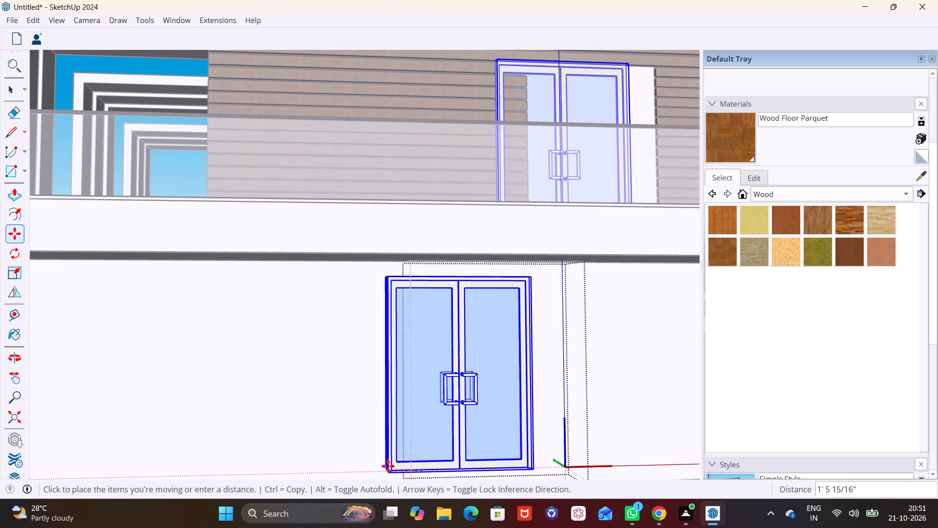
{"action": "left_click", "coordinate": [387, 466]}
{"action": "key", "text": "space"}
{"action": "left_click", "coordinate": [596, 405]}
Move the second-storey glass door about 1' 8" along the wall, back into its opening between the wood strips.
{"action": "scroll", "coordinate": [592, 398], "scroll_direction": "down", "scroll_amount": 2}
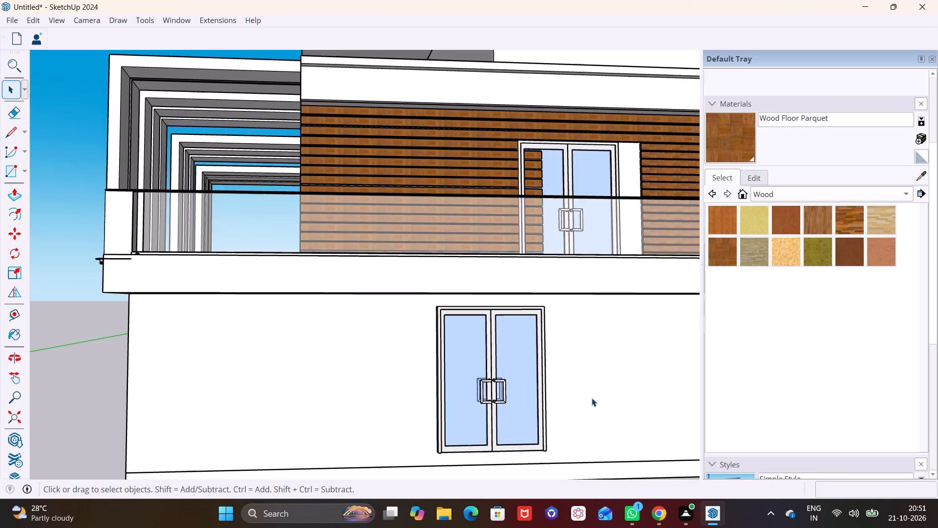
{"action": "scroll", "coordinate": [592, 398], "scroll_direction": "down", "scroll_amount": 3}
{"action": "middle_click_drag", "start_coordinate": [592, 399], "coordinate": [439, 405]}
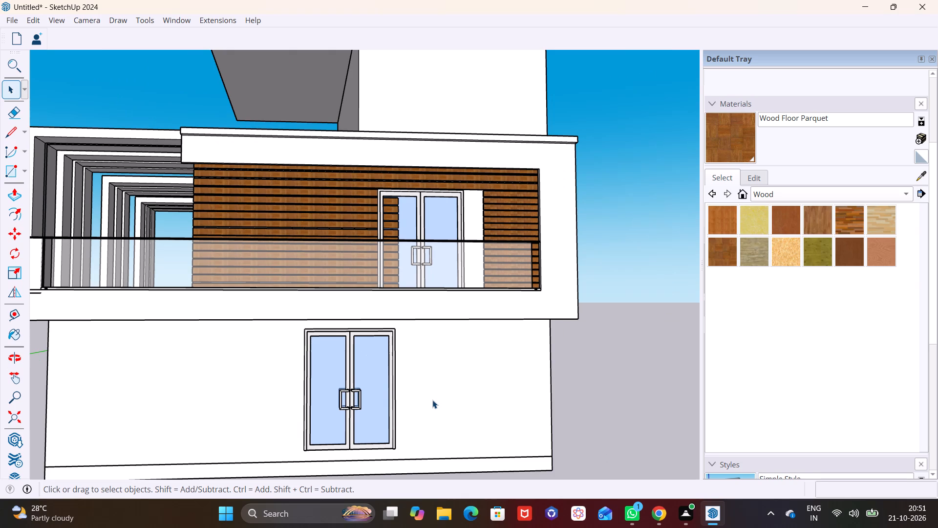
{"action": "middle_click_drag", "start_coordinate": [478, 400], "coordinate": [463, 406]}
{"action": "left_click", "coordinate": [453, 203]}
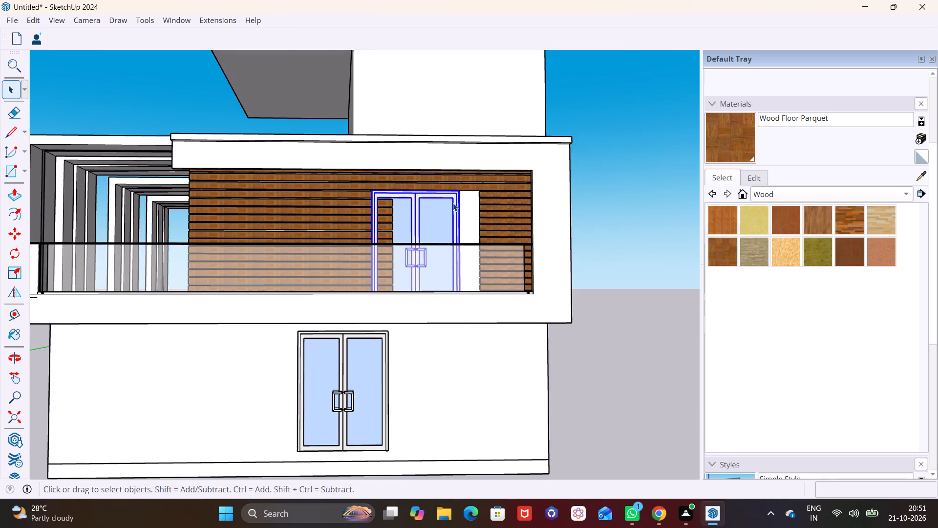
{"action": "key", "text": "m"}
{"action": "left_click", "coordinate": [458, 200]}
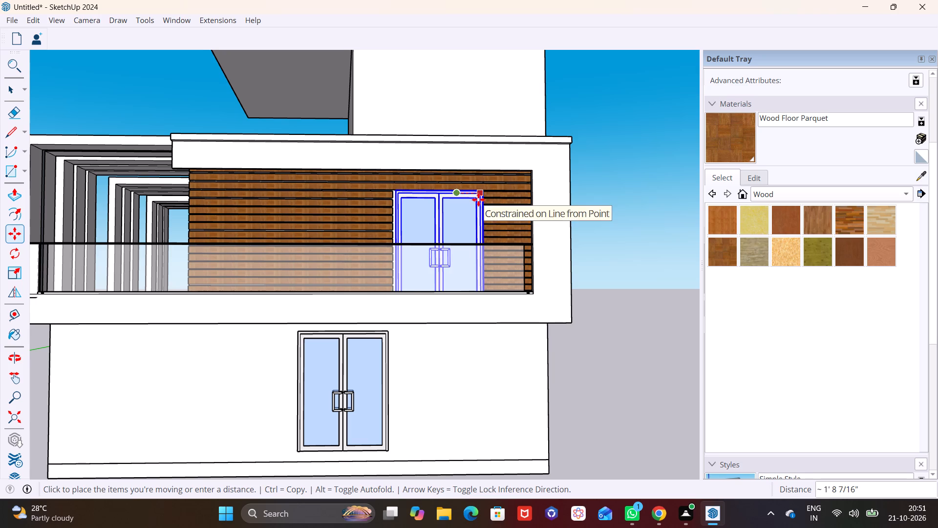
{"action": "left_click", "coordinate": [478, 199]}
{"action": "key", "text": "space"}
Examine the second-storey door's fit against the wood strips and both doors on the front wall.
{"action": "middle_click_drag", "start_coordinate": [454, 236], "coordinate": [607, 280]}
{"action": "scroll", "coordinate": [495, 235], "scroll_direction": "up", "scroll_amount": 9}
{"action": "middle_click_drag", "start_coordinate": [469, 242], "coordinate": [540, 241]}
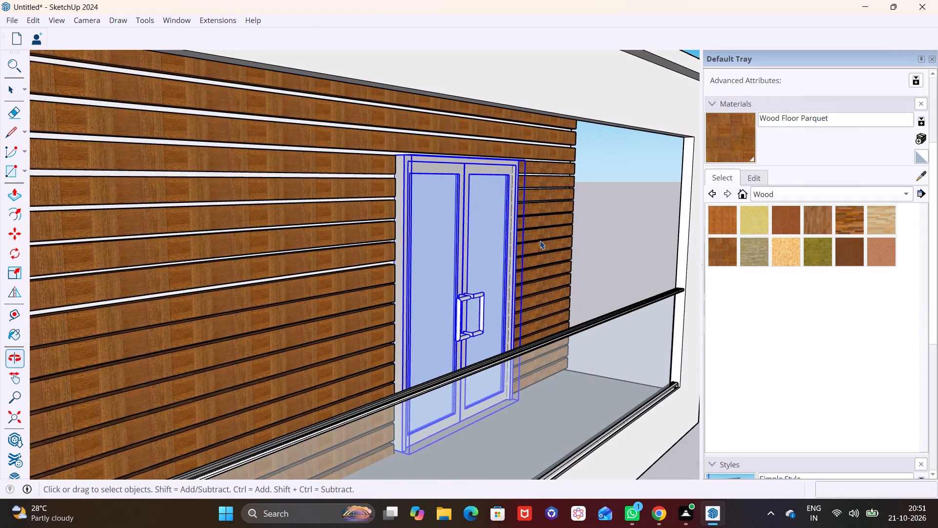
{"action": "scroll", "coordinate": [540, 241], "scroll_direction": "down", "scroll_amount": 10}
{"action": "middle_click_drag", "start_coordinate": [536, 284], "coordinate": [420, 287]}
{"action": "scroll", "coordinate": [431, 298], "scroll_direction": "down", "scroll_amount": 2}
{"action": "middle_click_drag", "start_coordinate": [459, 341], "coordinate": [234, 243], "text": "shift"}
{"action": "middle_click_drag", "start_coordinate": [257, 262], "coordinate": [192, 239]}
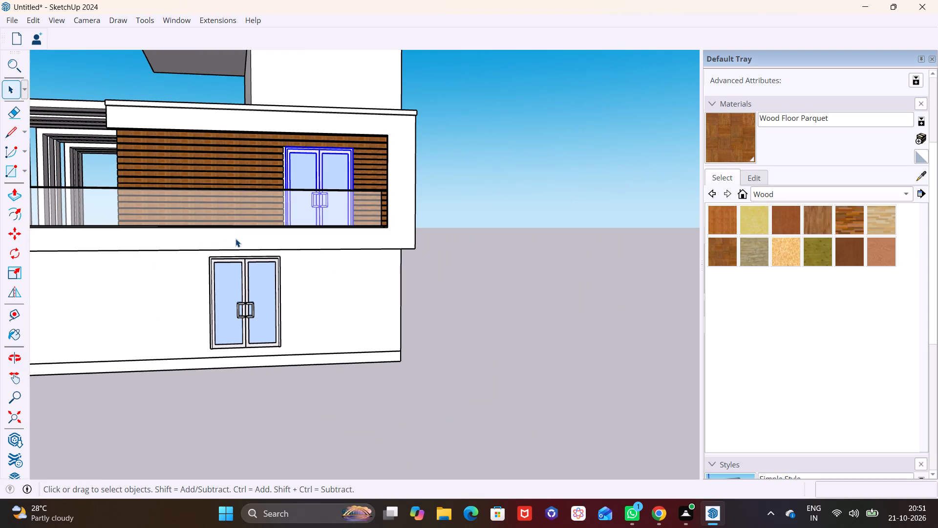
{"action": "middle_click_drag", "start_coordinate": [258, 251], "coordinate": [232, 245]}
Search 3D Warehouse for GLASS WINDOW.
{"action": "left_click", "coordinate": [173, 23]}
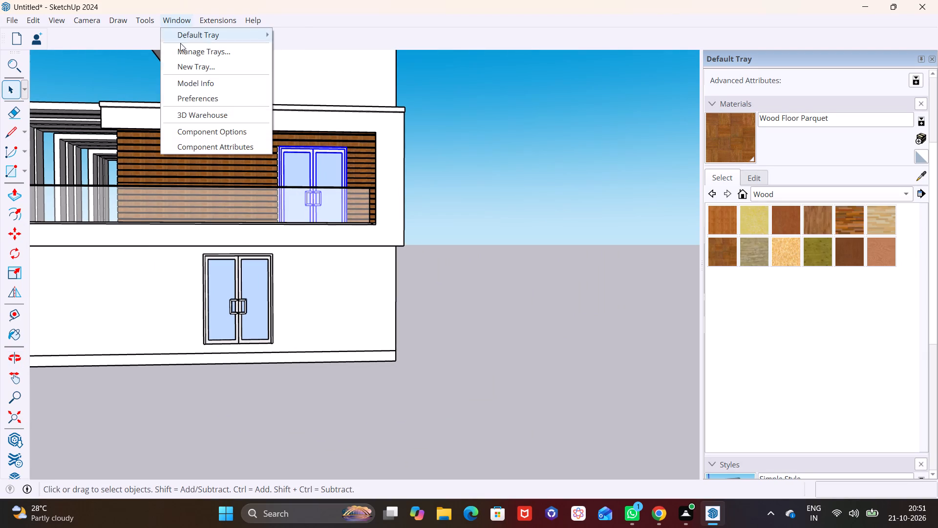
{"action": "left_click", "coordinate": [209, 114]}
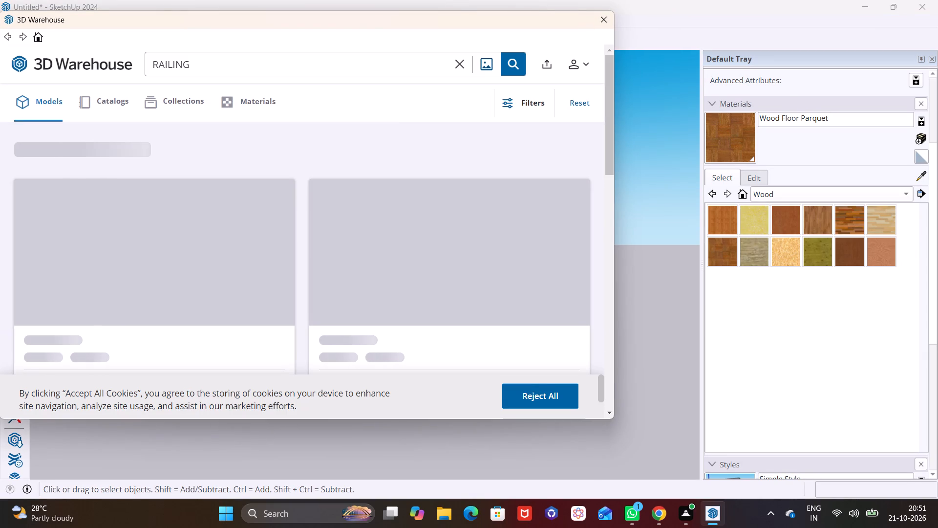
{"action": "left_click", "coordinate": [212, 66]}
{"action": "left_click", "coordinate": [453, 66]}
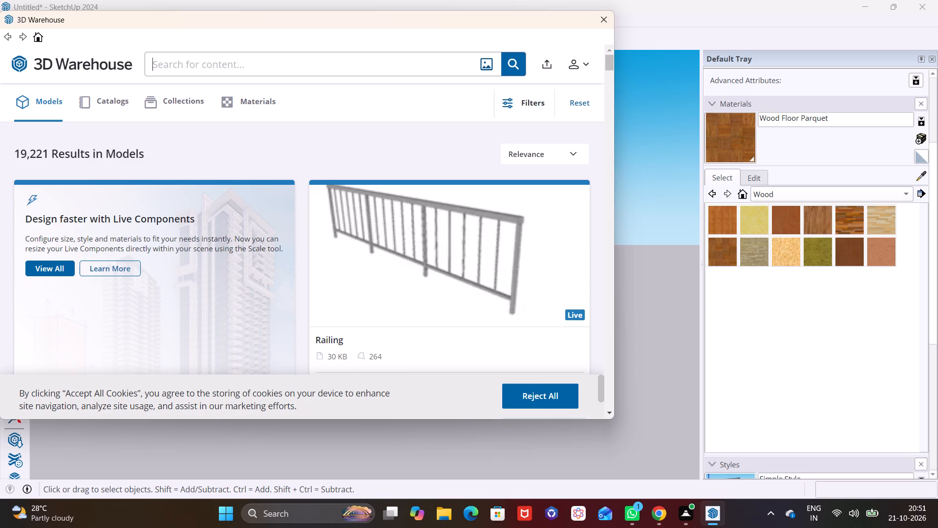
{"action": "type", "text": "GL"}
{"action": "key", "text": "a"}
{"action": "type", "text": "SS"}
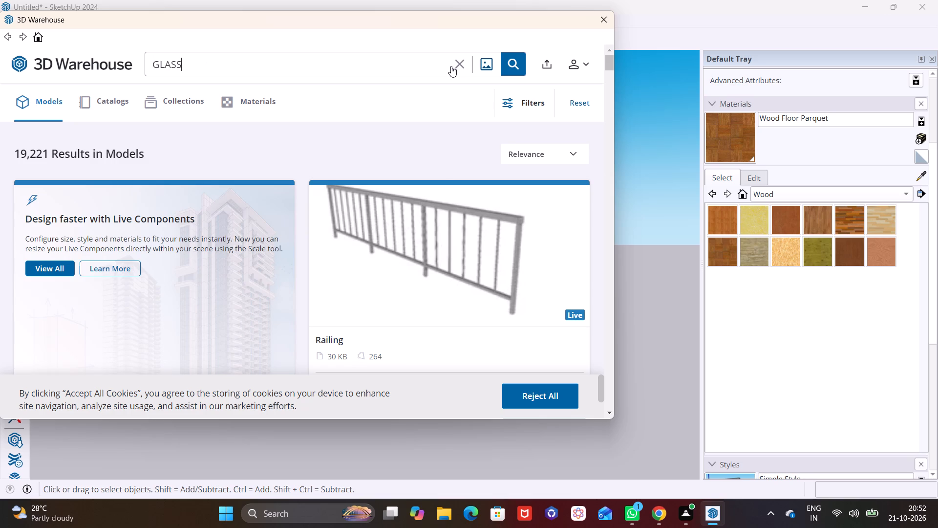
{"action": "key", "text": "space"}
{"action": "key", "text": "w"}
{"action": "key", "text": "i"}
{"action": "key", "text": "n"}
{"action": "type", "text": "DO"}
{"action": "key", "text": "w"}
{"action": "key", "text": "Return"}
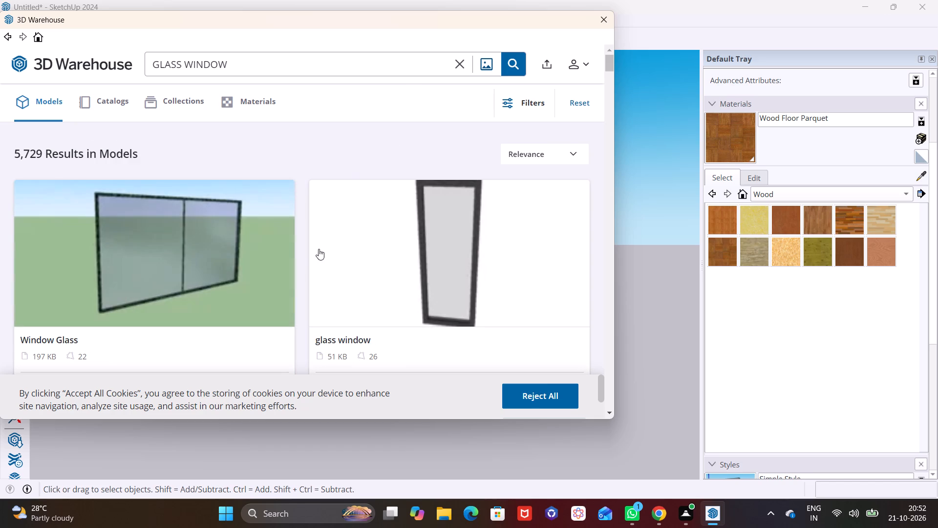
Browse the GLASS WINDOW model results for a window suited to the ground-storey front wall.
{"action": "scroll", "coordinate": [291, 237], "scroll_direction": "down", "scroll_amount": 8}
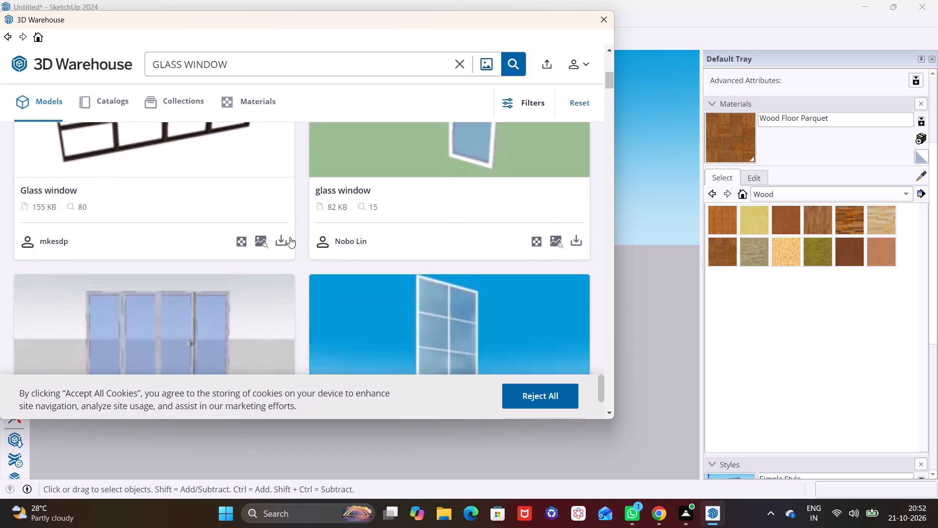
{"action": "scroll", "coordinate": [290, 237], "scroll_direction": "down", "scroll_amount": 4}
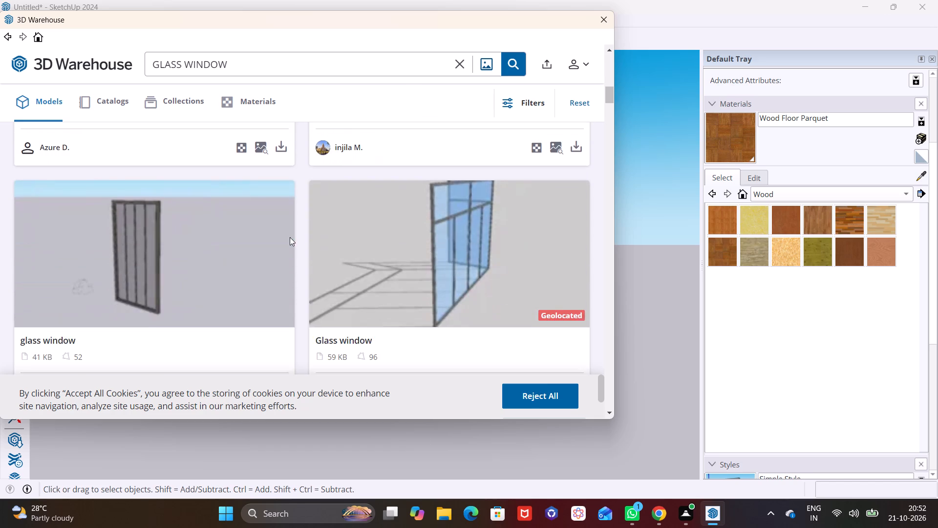
{"action": "scroll", "coordinate": [314, 269], "scroll_direction": "down", "scroll_amount": 7}
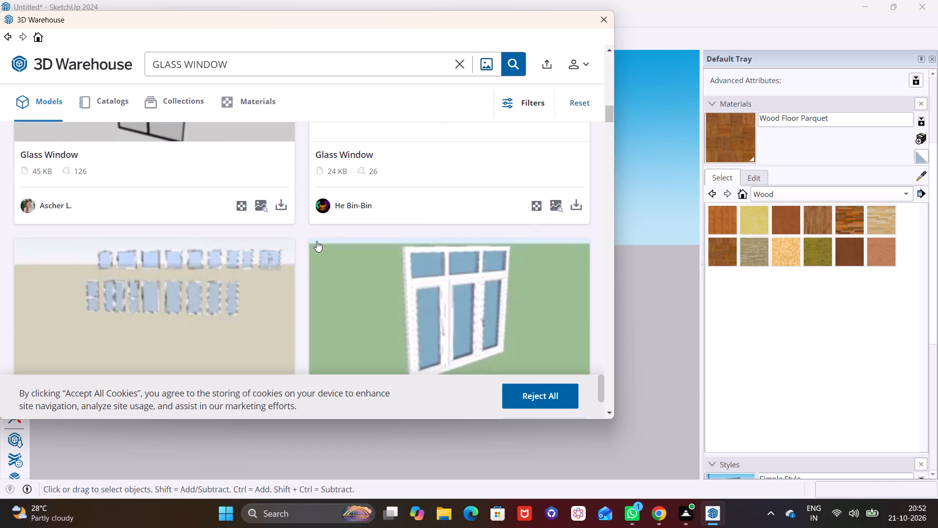
{"action": "scroll", "coordinate": [317, 241], "scroll_direction": "down", "scroll_amount": 16}
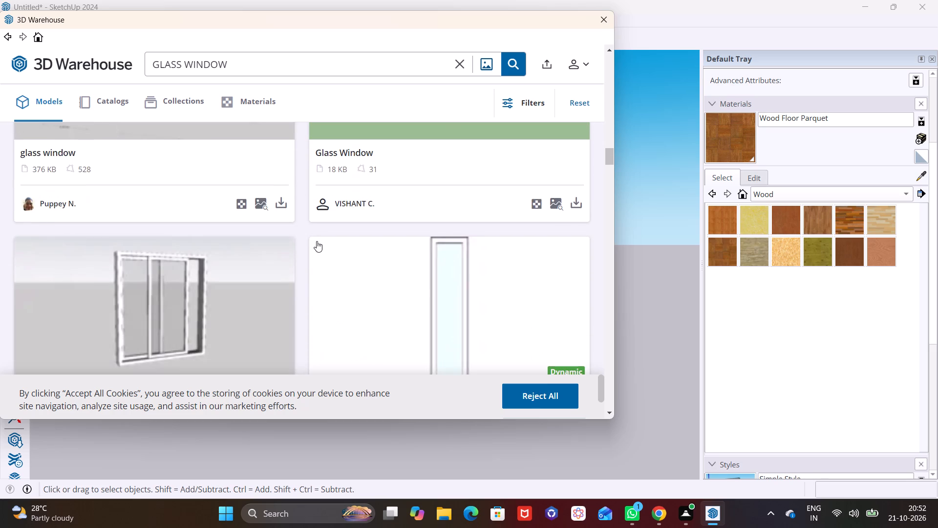
{"action": "scroll", "coordinate": [317, 241], "scroll_direction": "down", "scroll_amount": 11}
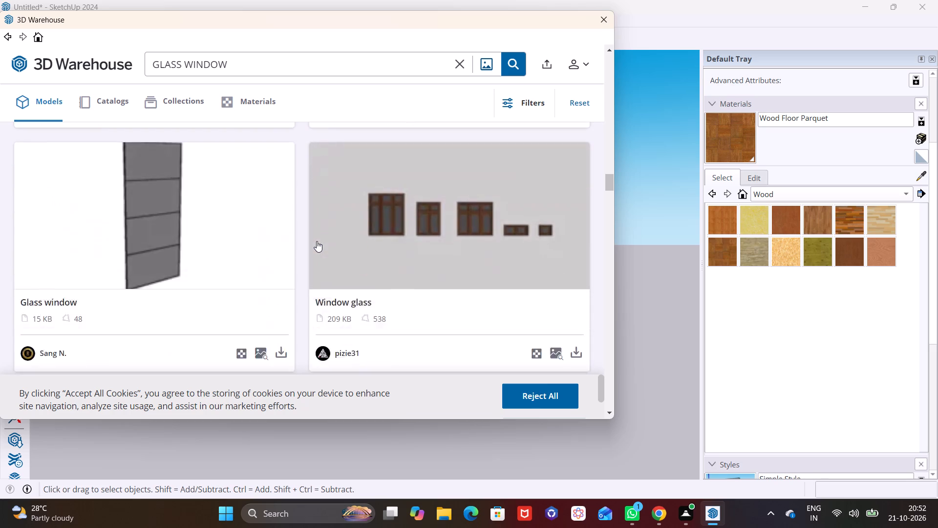
{"action": "scroll", "coordinate": [317, 241], "scroll_direction": "down", "scroll_amount": 5}
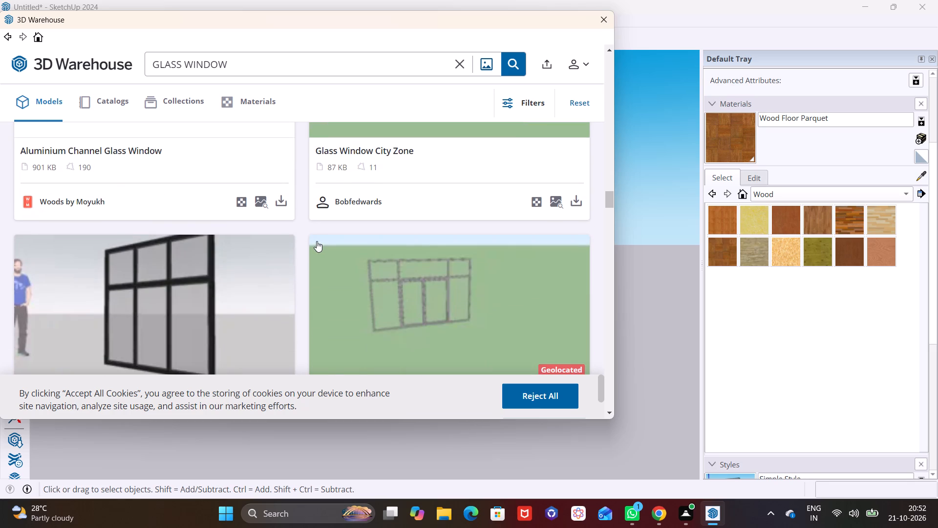
{"action": "scroll", "coordinate": [317, 241], "scroll_direction": "down", "scroll_amount": 11}
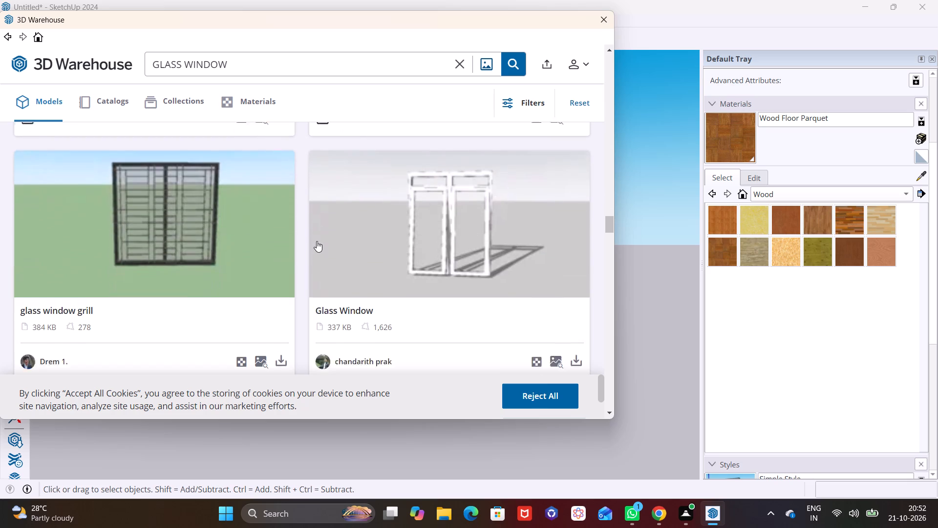
{"action": "scroll", "coordinate": [317, 241], "scroll_direction": "down", "scroll_amount": 10}
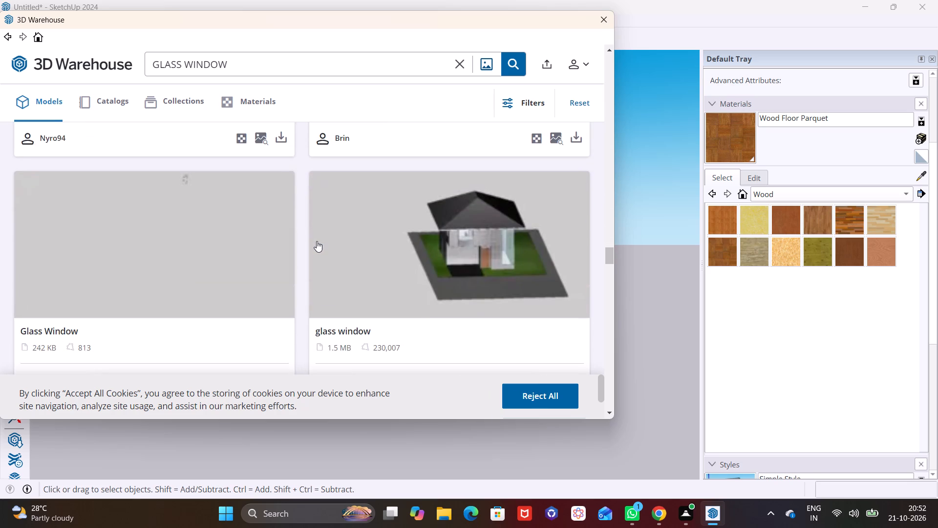
{"action": "scroll", "coordinate": [317, 241], "scroll_direction": "down", "scroll_amount": 11}
{"action": "scroll", "coordinate": [319, 240], "scroll_direction": "up", "scroll_amount": 1}
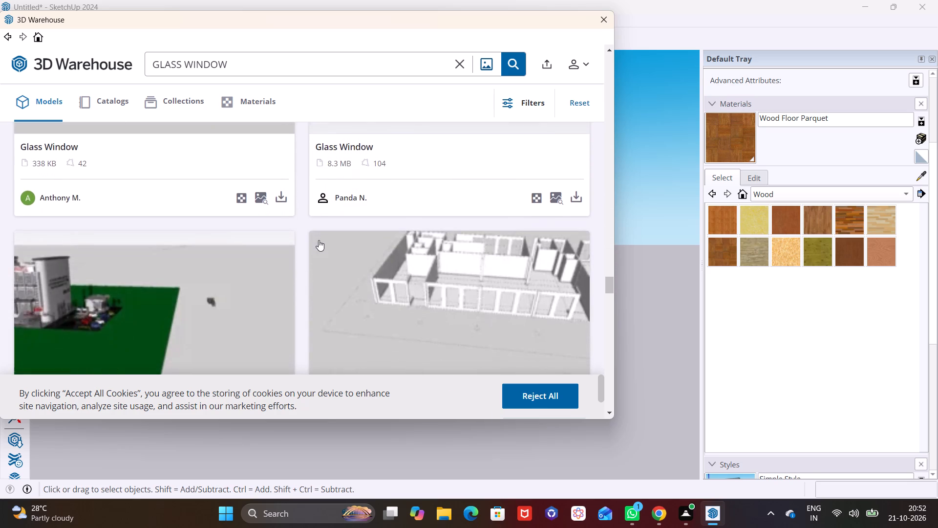
{"action": "scroll", "coordinate": [319, 240], "scroll_direction": "up", "scroll_amount": 20}
{"action": "scroll", "coordinate": [319, 240], "scroll_direction": "up", "scroll_amount": 4}
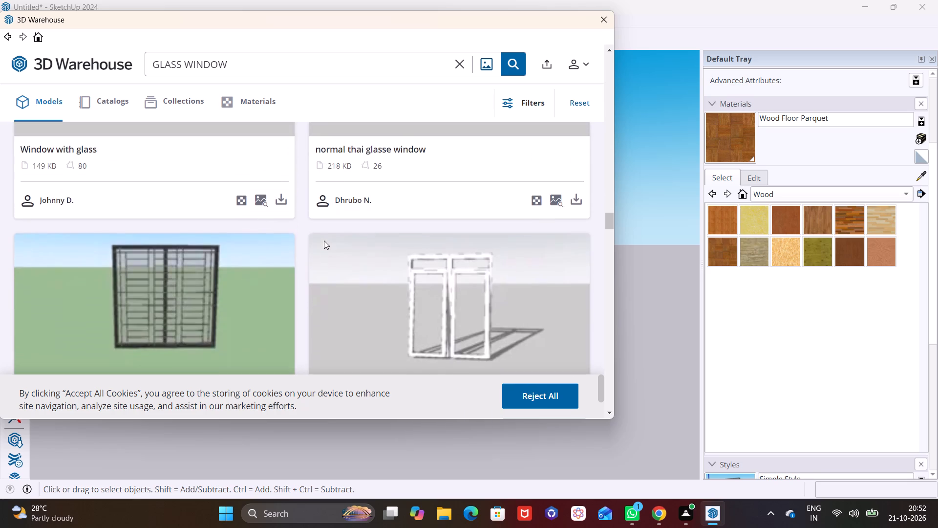
{"action": "scroll", "coordinate": [324, 241], "scroll_direction": "up", "scroll_amount": 3}
{"action": "scroll", "coordinate": [324, 241], "scroll_direction": "down", "scroll_amount": 1}
{"action": "scroll", "coordinate": [324, 241], "scroll_direction": "up", "scroll_amount": 3}
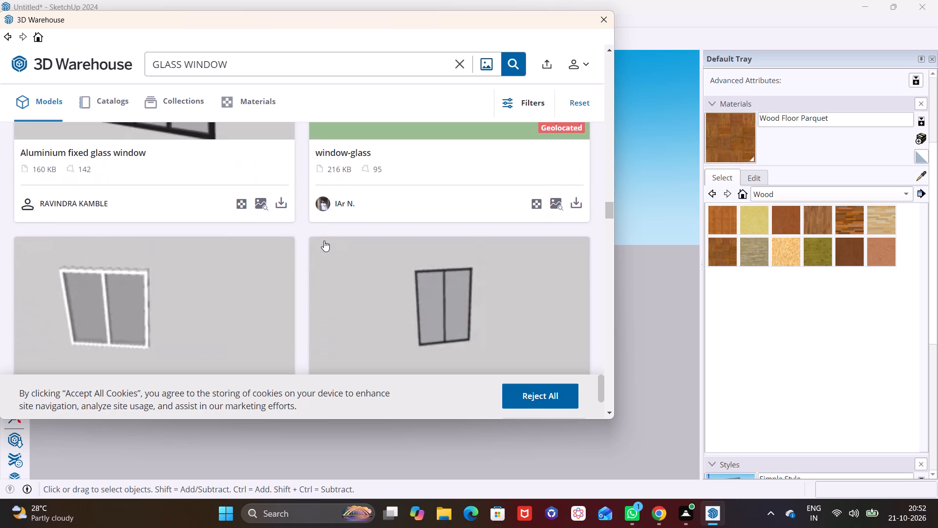
{"action": "scroll", "coordinate": [324, 241], "scroll_direction": "up", "scroll_amount": 6}
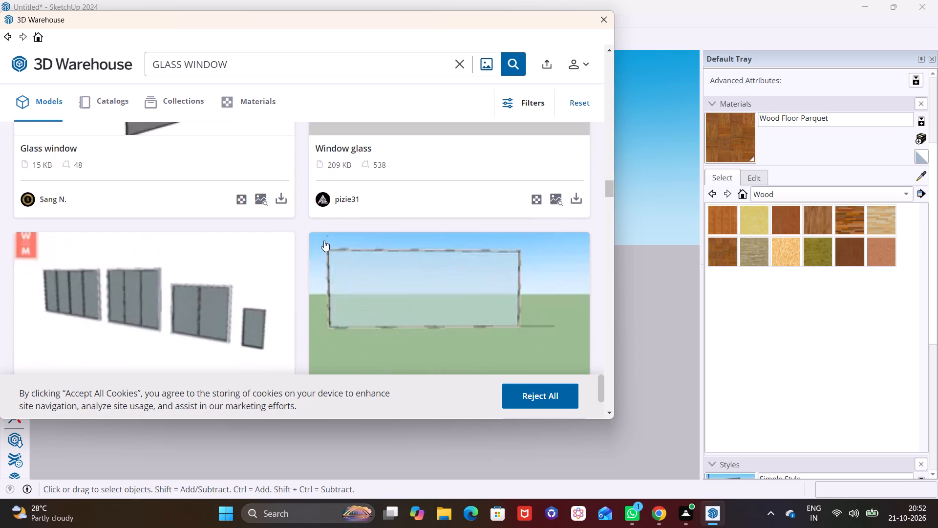
{"action": "scroll", "coordinate": [324, 241], "scroll_direction": "up", "scroll_amount": 16}
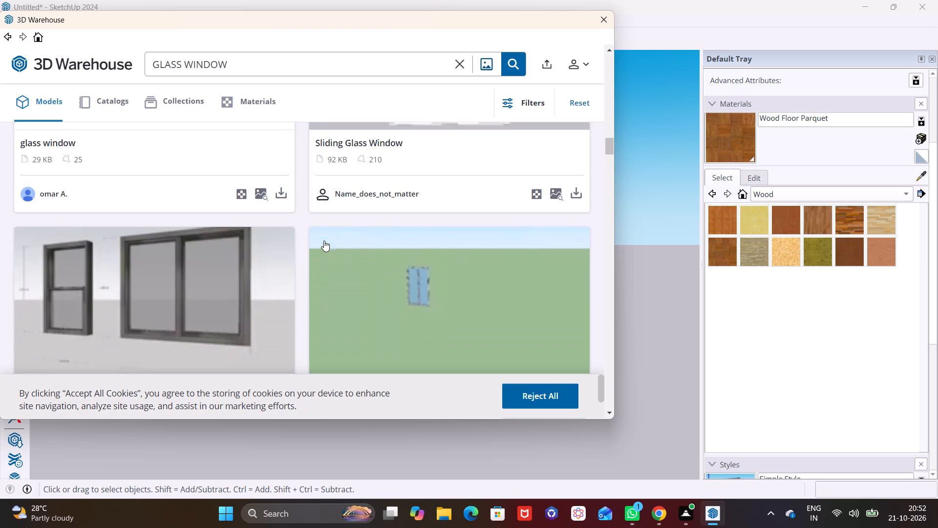
{"action": "scroll", "coordinate": [324, 241], "scroll_direction": "up", "scroll_amount": 11}
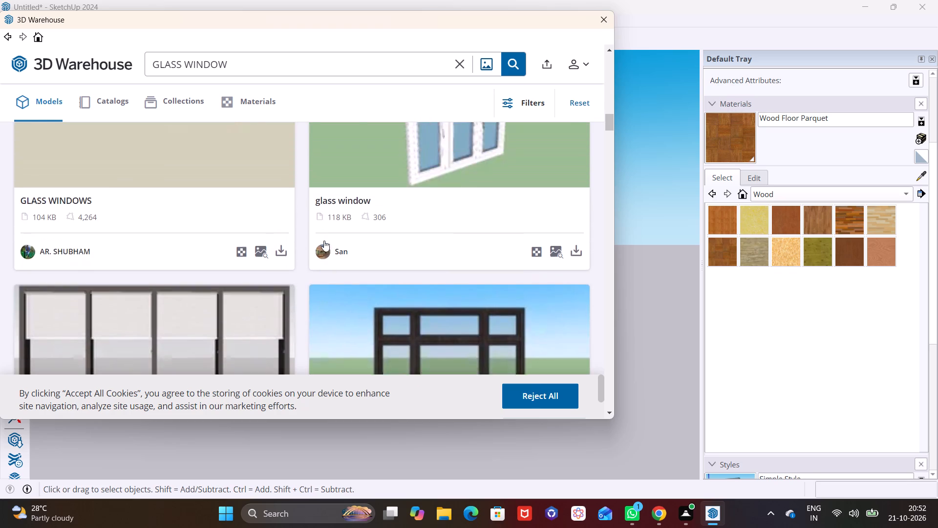
{"action": "scroll", "coordinate": [324, 241], "scroll_direction": "up", "scroll_amount": 9}
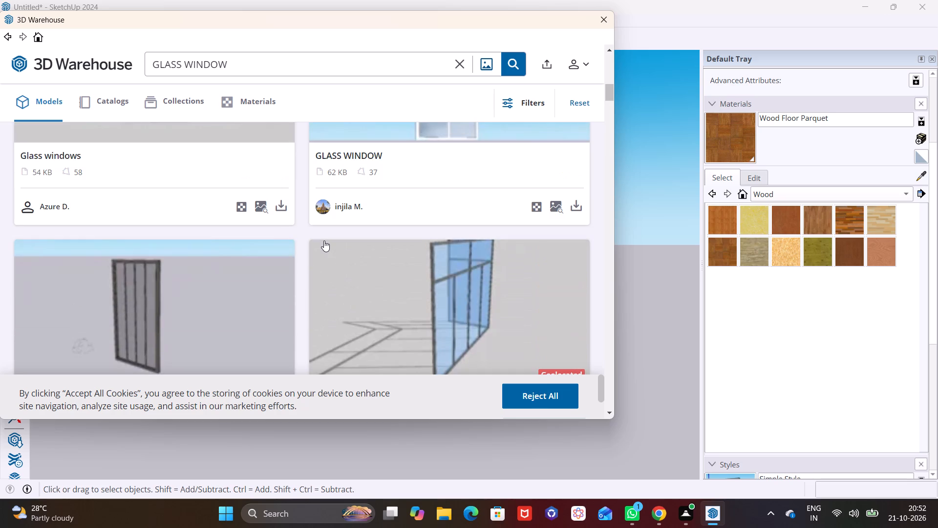
Load the dark-framed, four-pane "glass window" model from 3D Warehouse and place it on the ground-storey front wall beside the door.
{"action": "scroll", "coordinate": [155, 304], "scroll_direction": "down", "scroll_amount": 1}
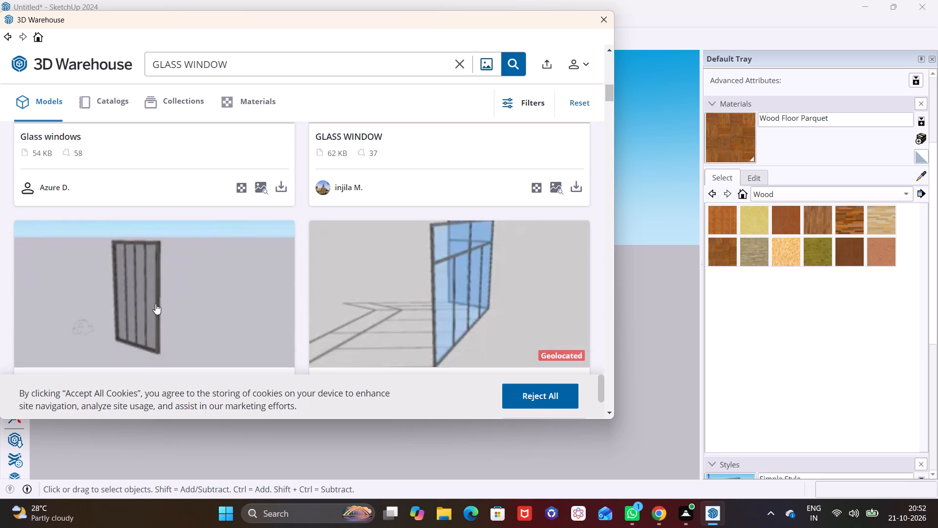
{"action": "scroll", "coordinate": [155, 304], "scroll_direction": "down", "scroll_amount": 1}
{"action": "left_click", "coordinate": [281, 328]}
{"action": "left_click", "coordinate": [269, 227]}
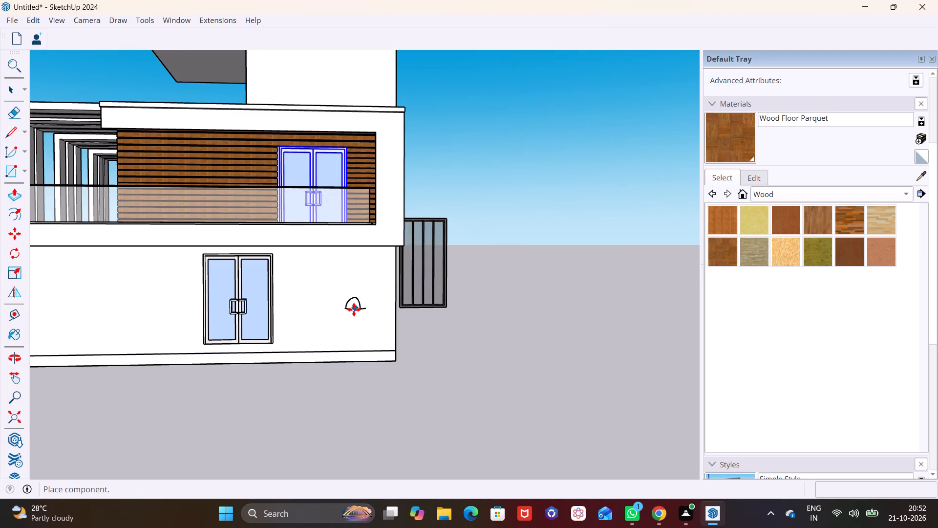
{"action": "left_click", "coordinate": [263, 345]}
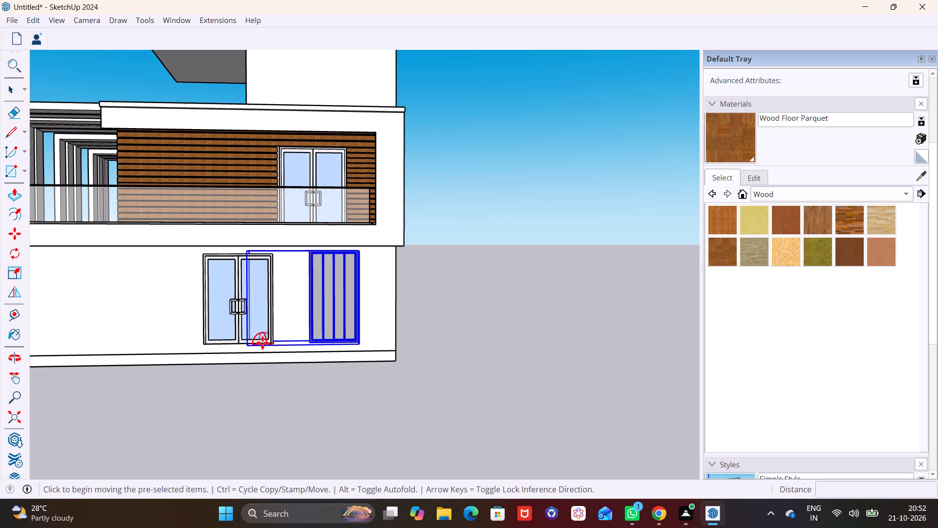
Scale the placed window component down uniformly from its upper corner nearest the door.
{"action": "left_click", "coordinate": [11, 270]}
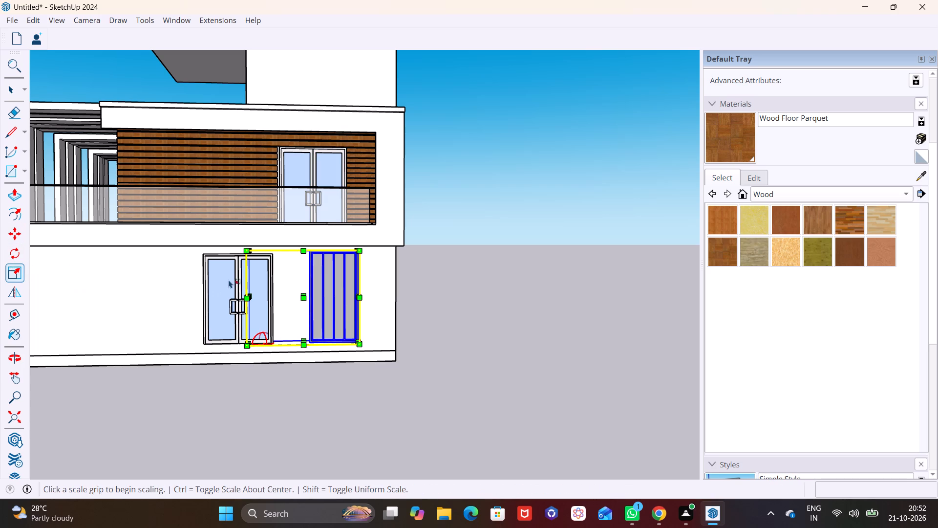
{"action": "left_click", "coordinate": [252, 249]}
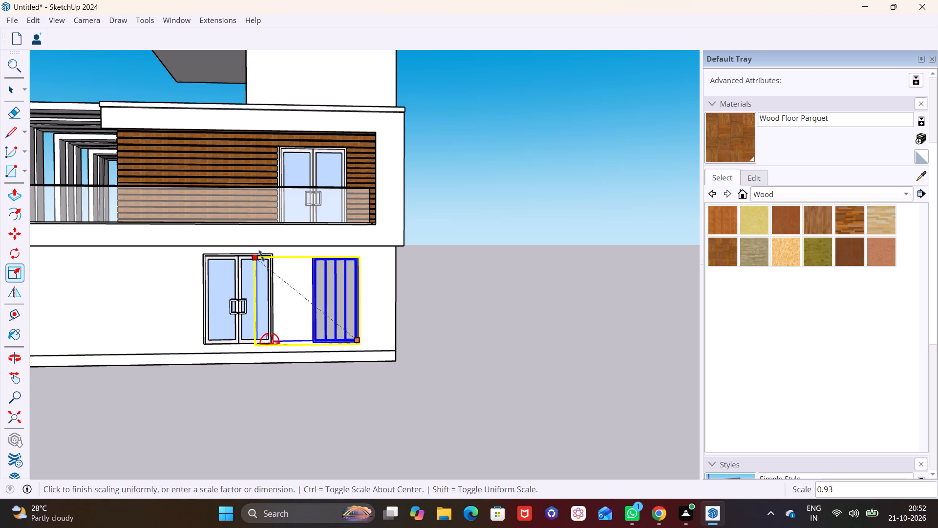
{"action": "left_click", "coordinate": [293, 273]}
Move the window component up the ground-storey wall and slightly toward the glass door.
{"action": "scroll", "coordinate": [365, 289], "scroll_direction": "up", "scroll_amount": 3}
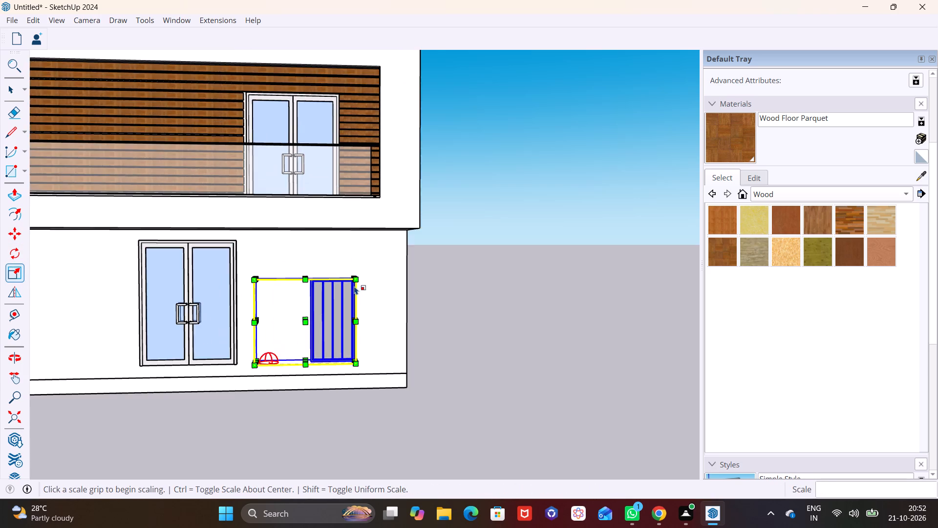
{"action": "scroll", "coordinate": [354, 286], "scroll_direction": "up", "scroll_amount": 2}
{"action": "key", "text": "m"}
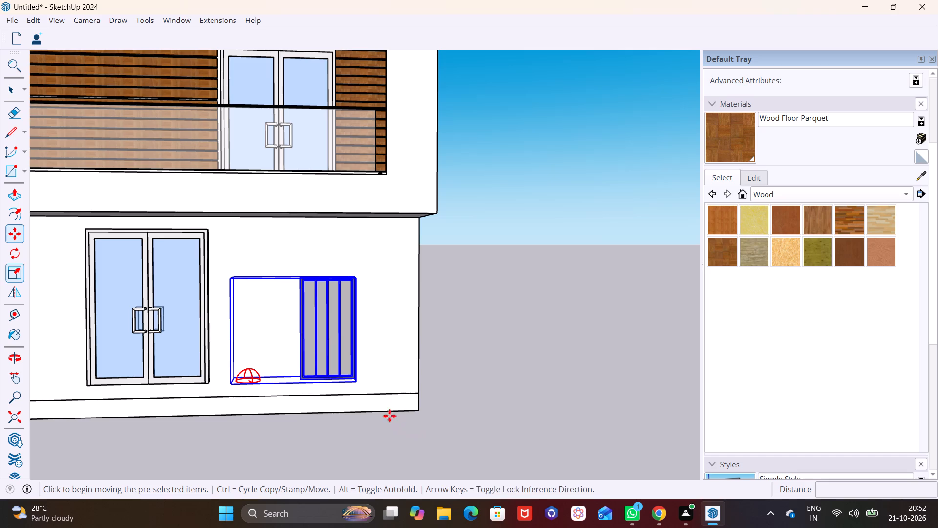
{"action": "scroll", "coordinate": [364, 378], "scroll_direction": "up", "scroll_amount": 1}
{"action": "left_click", "coordinate": [382, 330]}
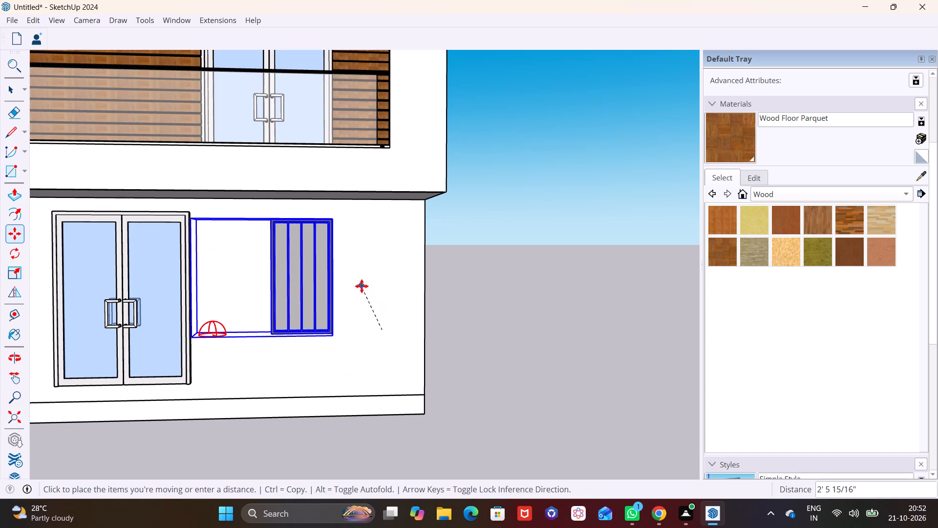
{"action": "left_click", "coordinate": [362, 278]}
{"action": "key", "text": "space"}
{"action": "left_click", "coordinate": [376, 294]}
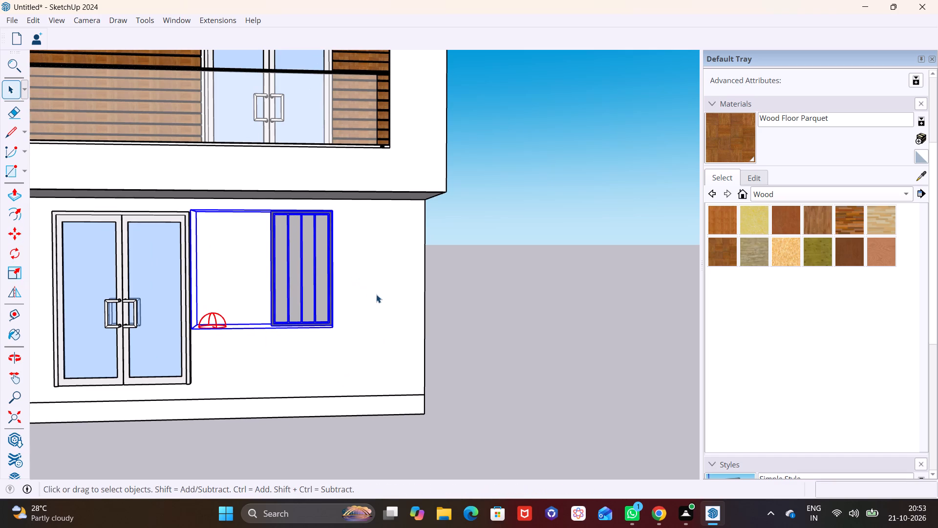
Inside the window component, delete the small dome-shaped object between the window and the door.
{"action": "middle_click_drag", "start_coordinate": [364, 292], "coordinate": [421, 307]}
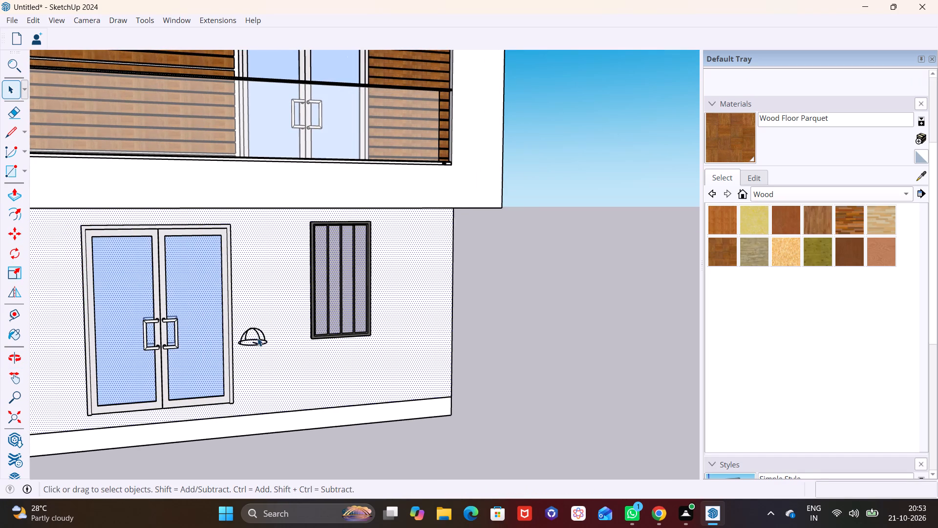
{"action": "left_click", "coordinate": [257, 338]}
{"action": "triple_click", "coordinate": [257, 338]}
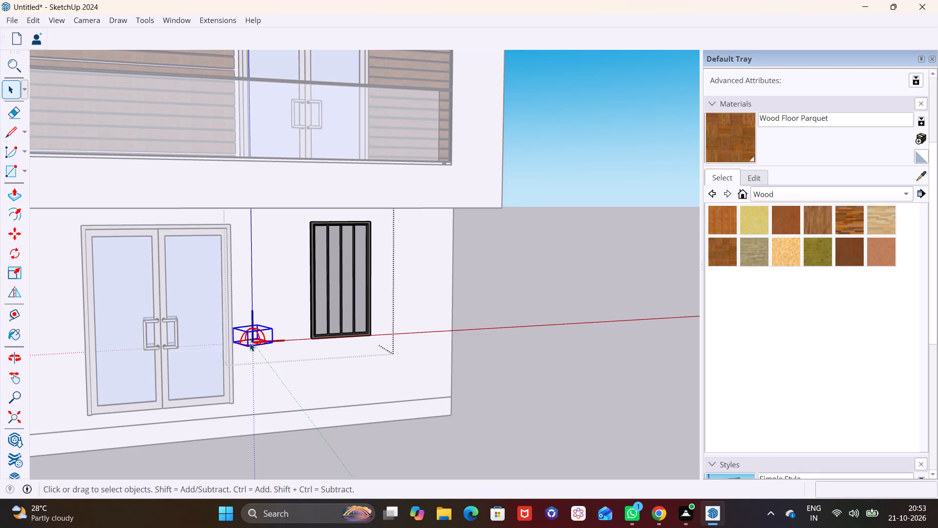
{"action": "key", "text": "Delete"}
Still inside the window component, move the window geometry about 1' 4" along the wall toward the door, and leave the component.
{"action": "scroll", "coordinate": [330, 274], "scroll_direction": "up", "scroll_amount": 4}
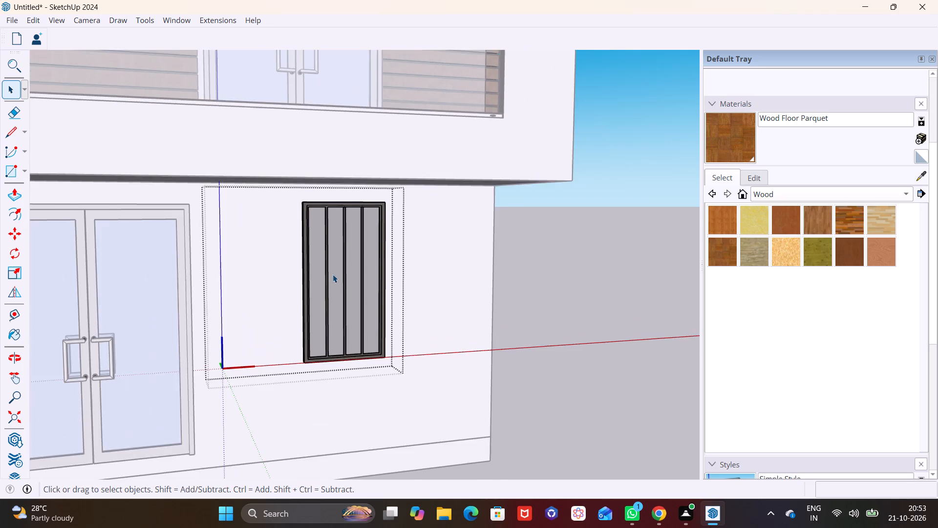
{"action": "key", "text": "m"}
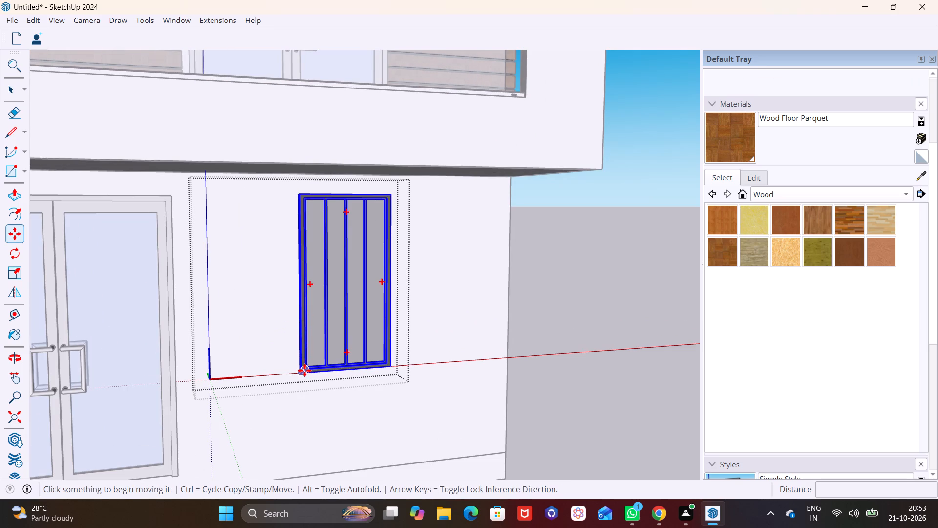
{"action": "left_click", "coordinate": [304, 370]}
{"action": "left_click", "coordinate": [264, 367]}
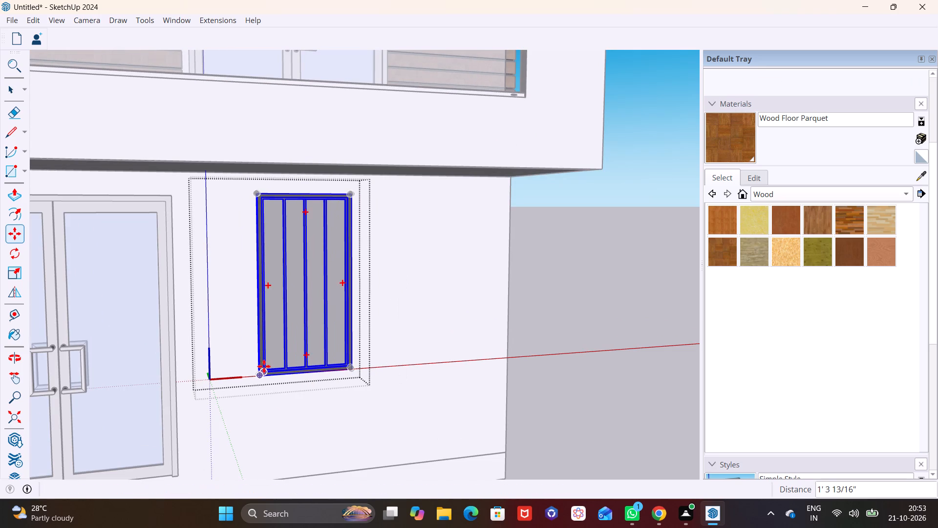
{"action": "key", "text": "space"}
{"action": "left_click", "coordinate": [571, 315]}
Examine the window's placement beside the glass door and the free wall area on the ground-storey front wall.
{"action": "scroll", "coordinate": [420, 301], "scroll_direction": "down", "scroll_amount": 2}
{"action": "middle_click_drag", "start_coordinate": [398, 292], "coordinate": [586, 273]}
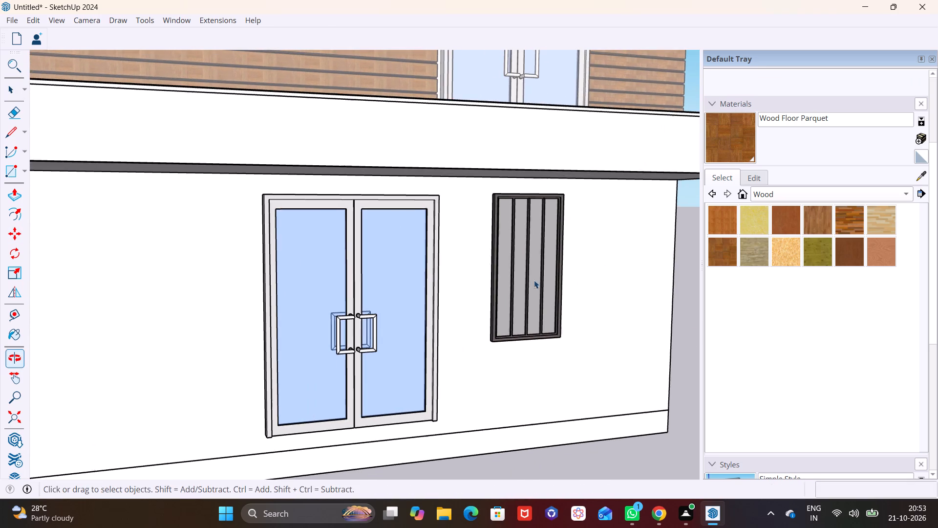
{"action": "middle_click_drag", "start_coordinate": [475, 287], "coordinate": [554, 306], "text": "shift"}
{"action": "middle_click_drag", "start_coordinate": [532, 330], "coordinate": [397, 332]}
{"action": "scroll", "coordinate": [412, 304], "scroll_direction": "down", "scroll_amount": 4}
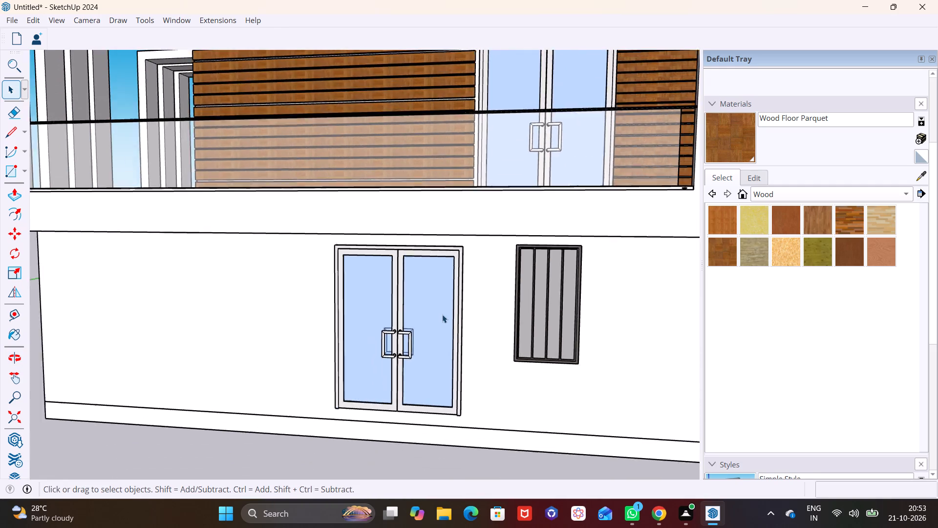
{"action": "scroll", "coordinate": [442, 314], "scroll_direction": "down", "scroll_amount": 1}
{"action": "middle_click_drag", "start_coordinate": [462, 320], "coordinate": [504, 320]}
{"action": "left_click", "coordinate": [521, 373]}
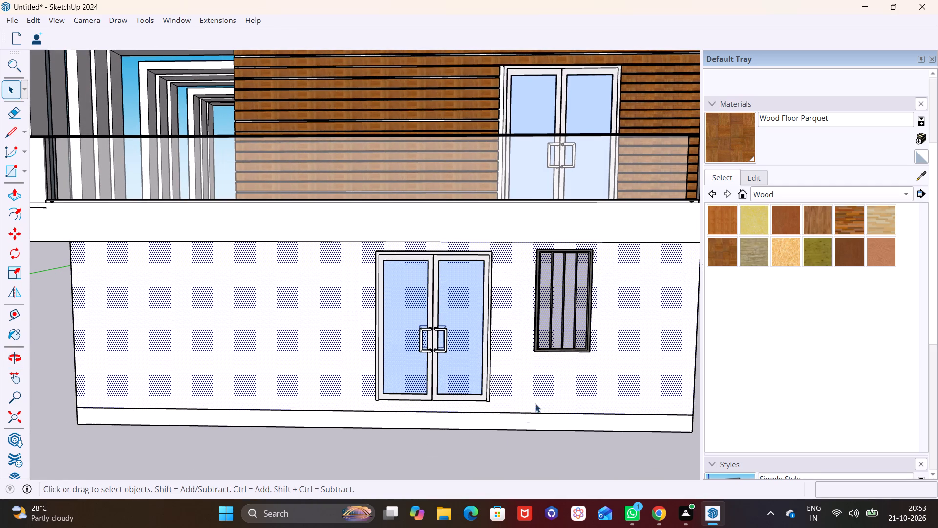
{"action": "left_click", "coordinate": [502, 451]}
{"action": "middle_click_drag", "start_coordinate": [480, 341], "coordinate": [530, 332]}
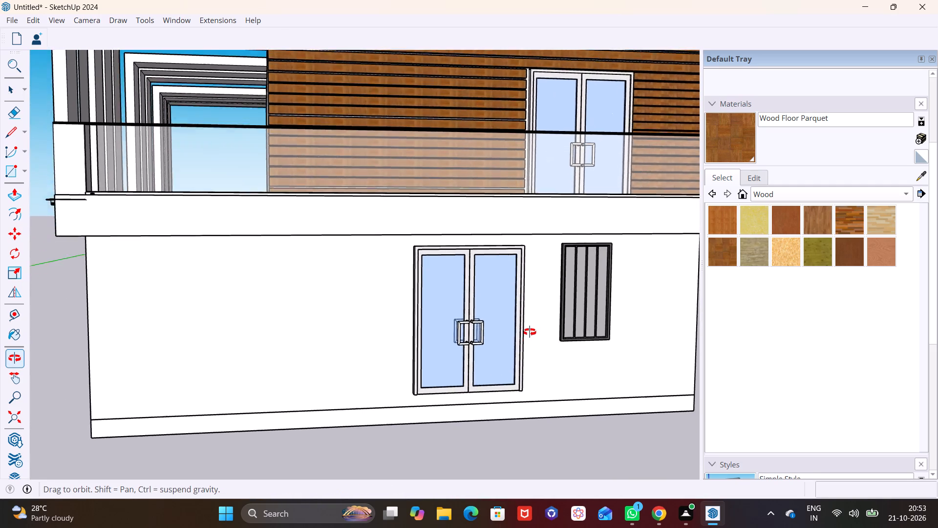
{"action": "middle_click_drag", "start_coordinate": [530, 332], "coordinate": [522, 332]}
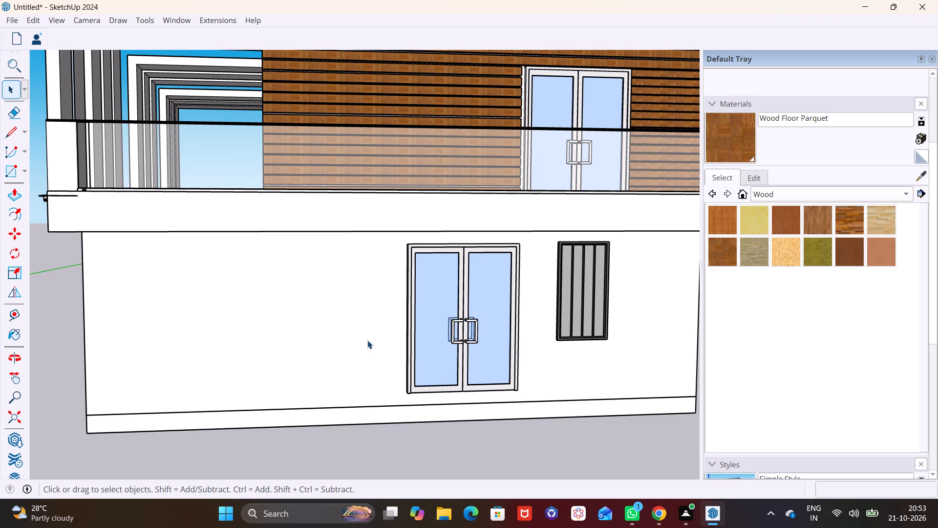
{"action": "middle_click_drag", "start_coordinate": [367, 340], "coordinate": [318, 331]}
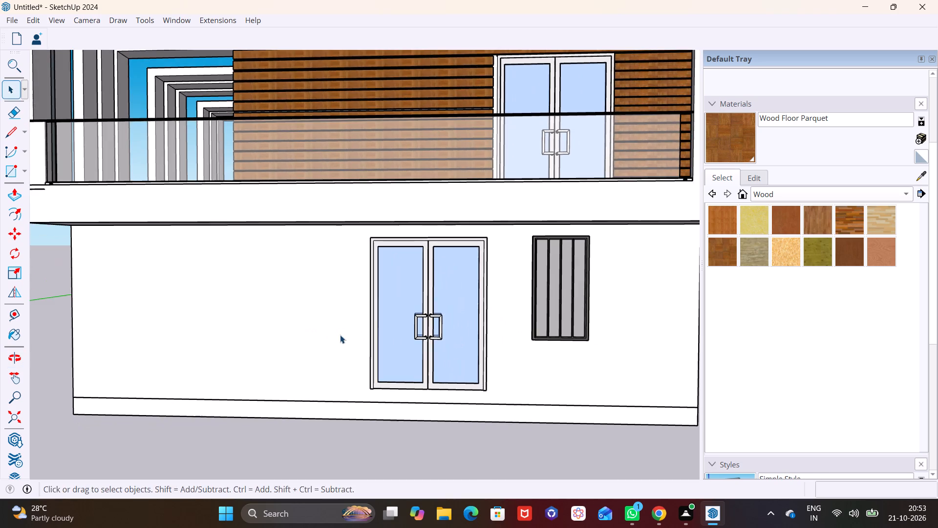
{"action": "middle_click_drag", "start_coordinate": [340, 335], "coordinate": [353, 280]}
{"action": "middle_click_drag", "start_coordinate": [360, 286], "coordinate": [313, 300]}
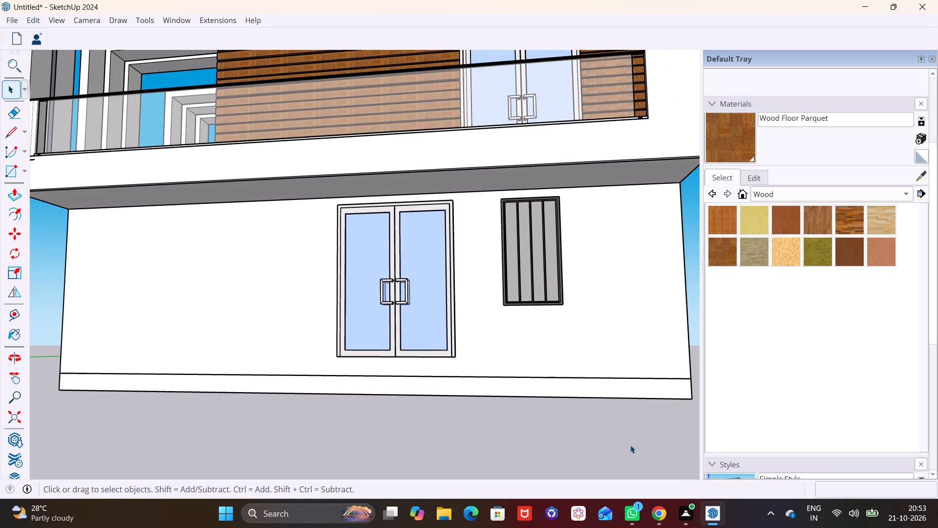
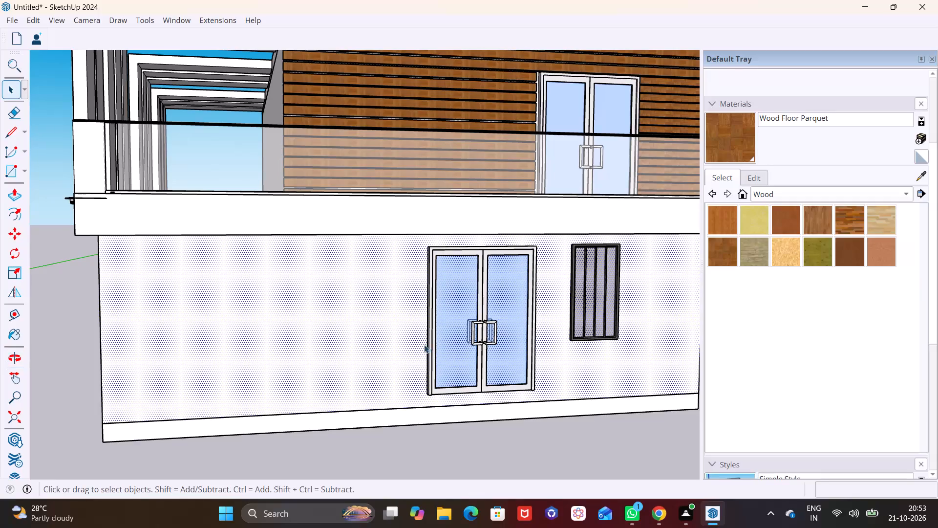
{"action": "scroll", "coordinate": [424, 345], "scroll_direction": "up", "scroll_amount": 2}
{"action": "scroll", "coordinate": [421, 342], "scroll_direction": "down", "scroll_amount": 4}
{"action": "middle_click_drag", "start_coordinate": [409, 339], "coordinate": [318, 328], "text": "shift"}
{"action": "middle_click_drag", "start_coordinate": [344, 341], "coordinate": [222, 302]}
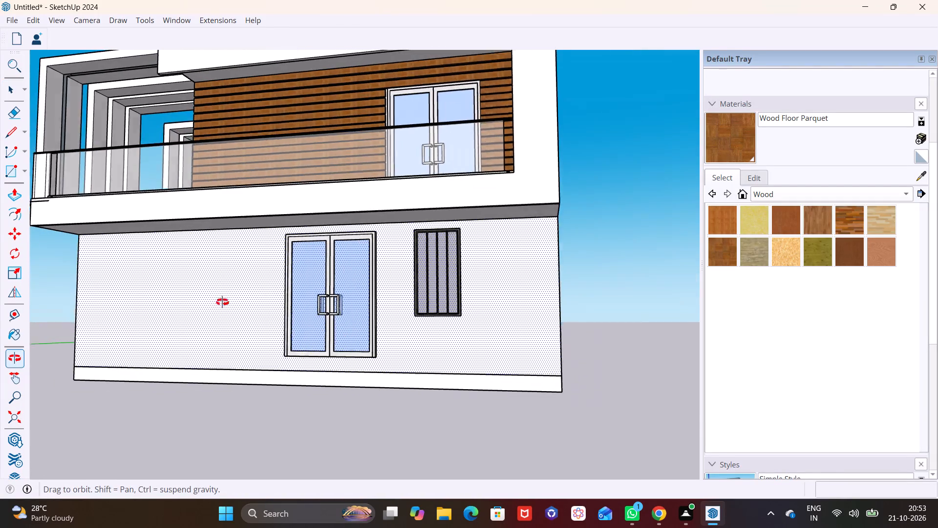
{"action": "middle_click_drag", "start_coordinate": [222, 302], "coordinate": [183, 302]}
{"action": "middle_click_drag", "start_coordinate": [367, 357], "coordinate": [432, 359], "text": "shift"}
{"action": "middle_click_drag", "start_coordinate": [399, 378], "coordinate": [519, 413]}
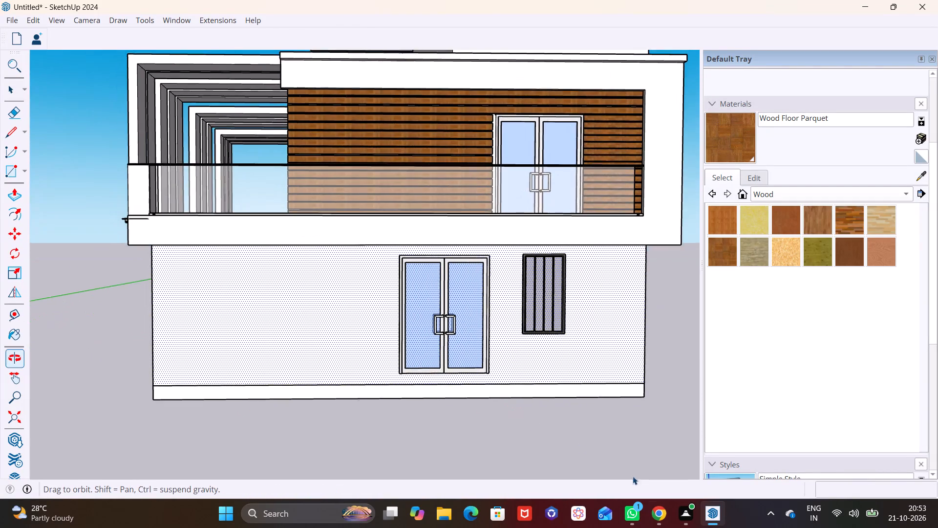
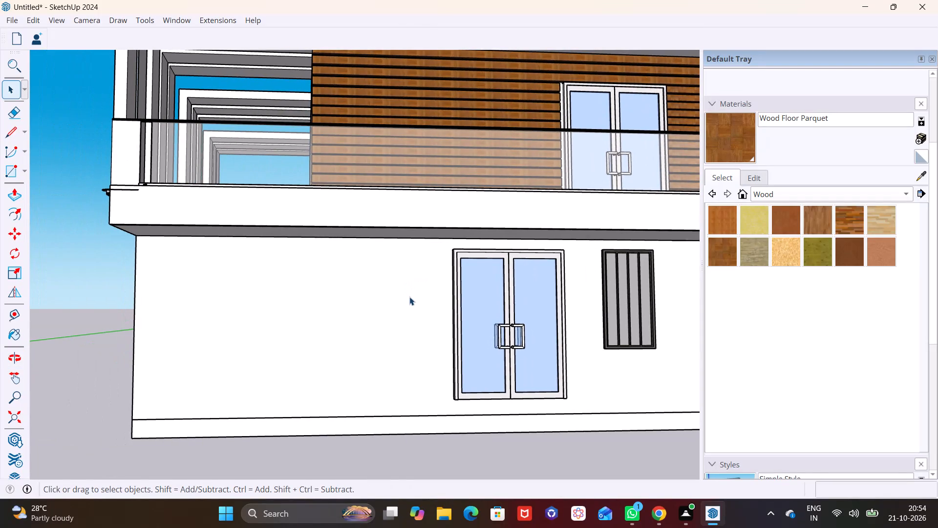
Examine the house front from several angles, including the balcony railing, pergola frames and ground-floor wall.
{"action": "middle_click_drag", "start_coordinate": [406, 297], "coordinate": [344, 302]}
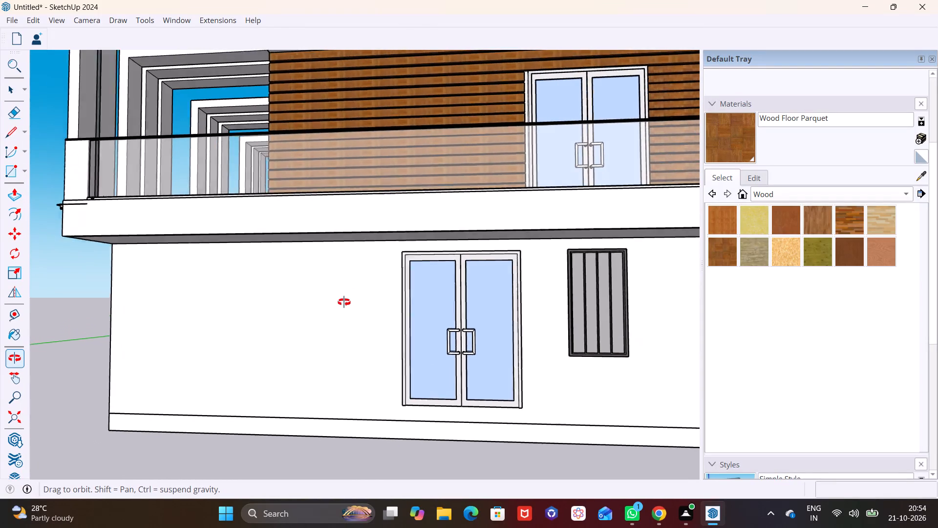
{"action": "middle_click_drag", "start_coordinate": [344, 302], "coordinate": [337, 308]}
{"action": "scroll", "coordinate": [339, 306], "scroll_direction": "down", "scroll_amount": 5}
{"action": "middle_click_drag", "start_coordinate": [376, 328], "coordinate": [398, 329]}
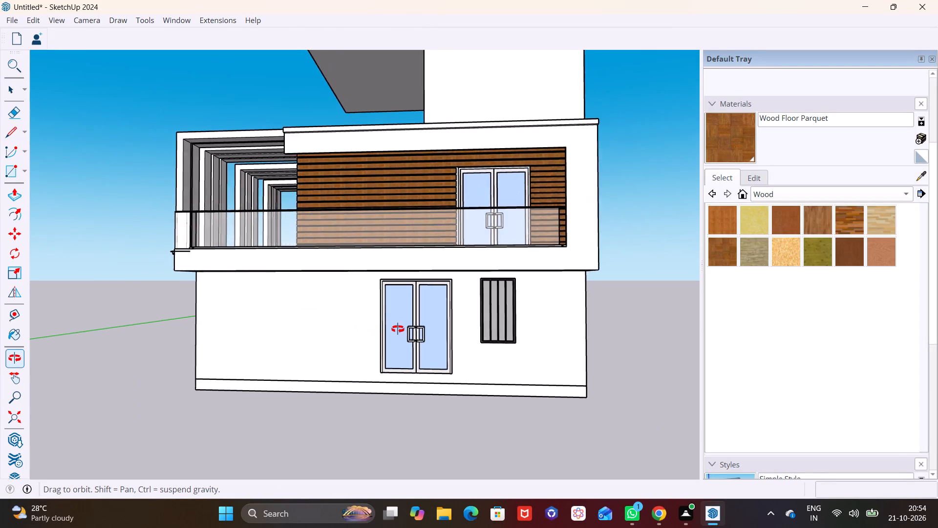
{"action": "middle_click_drag", "start_coordinate": [398, 329], "coordinate": [457, 332]}
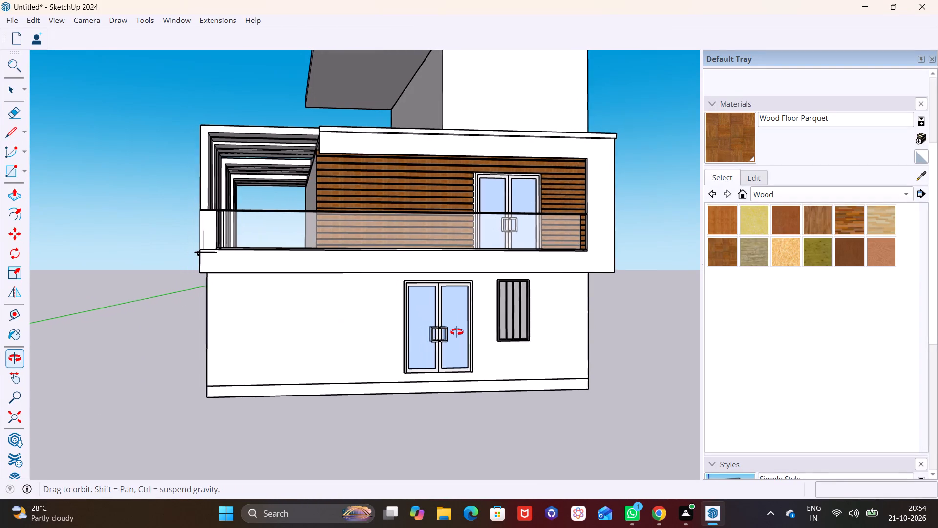
{"action": "middle_click_drag", "start_coordinate": [457, 332], "coordinate": [457, 332]}
{"action": "middle_click_drag", "start_coordinate": [381, 326], "coordinate": [367, 327]}
{"action": "middle_click_drag", "start_coordinate": [363, 332], "coordinate": [342, 291]}
{"action": "middle_click_drag", "start_coordinate": [325, 320], "coordinate": [390, 336]}
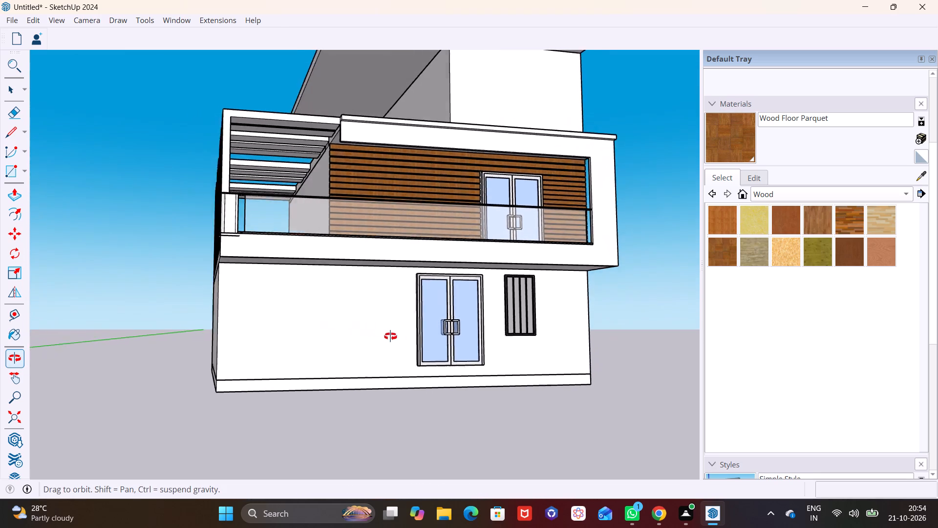
{"action": "middle_click_drag", "start_coordinate": [390, 336], "coordinate": [331, 326]}
{"action": "middle_click_drag", "start_coordinate": [338, 329], "coordinate": [347, 312]}
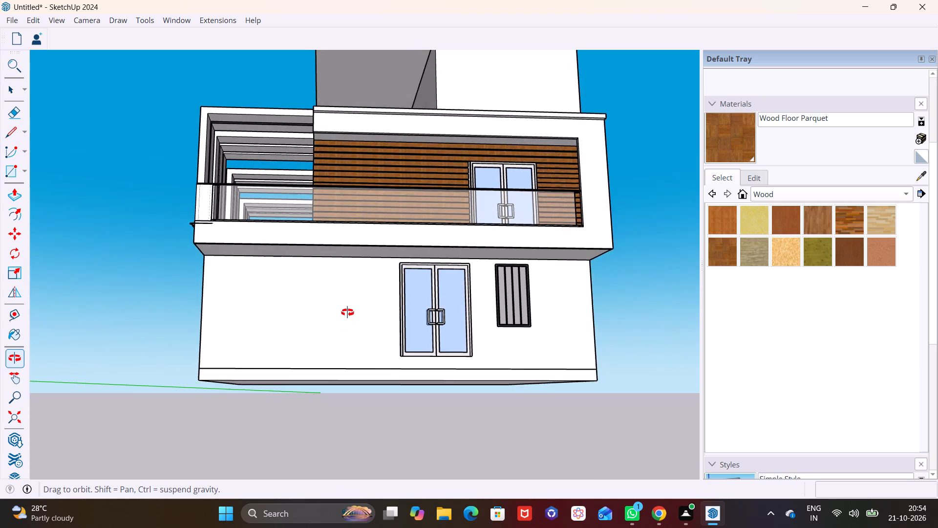
{"action": "middle_click_drag", "start_coordinate": [347, 312], "coordinate": [326, 326]}
{"action": "middle_click_drag", "start_coordinate": [306, 322], "coordinate": [368, 352]}
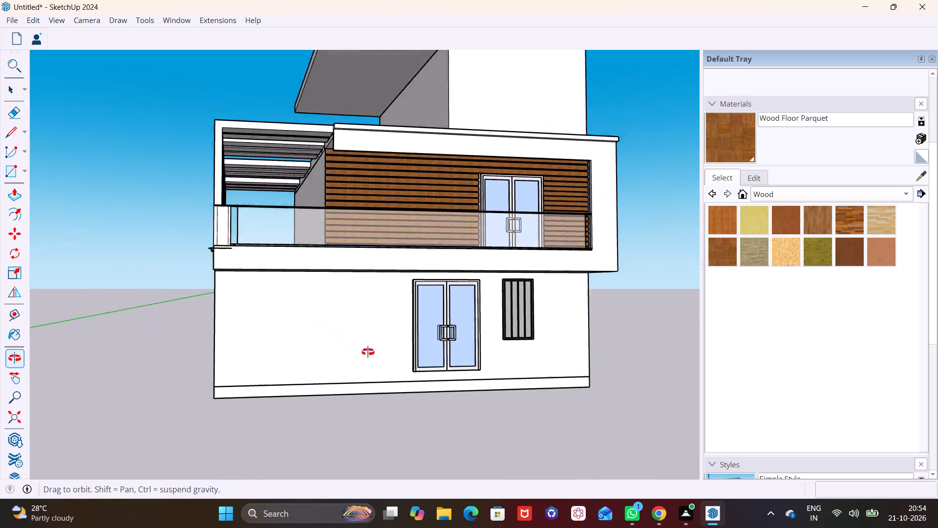
{"action": "middle_click_drag", "start_coordinate": [368, 352], "coordinate": [412, 373]}
Delete the stray horizontal piece at the foot of the balcony railing's pergola-side end, inside the railing group.
{"action": "scroll", "coordinate": [286, 276], "scroll_direction": "up", "scroll_amount": 10}
{"action": "middle_click_drag", "start_coordinate": [242, 320], "coordinate": [242, 321]}
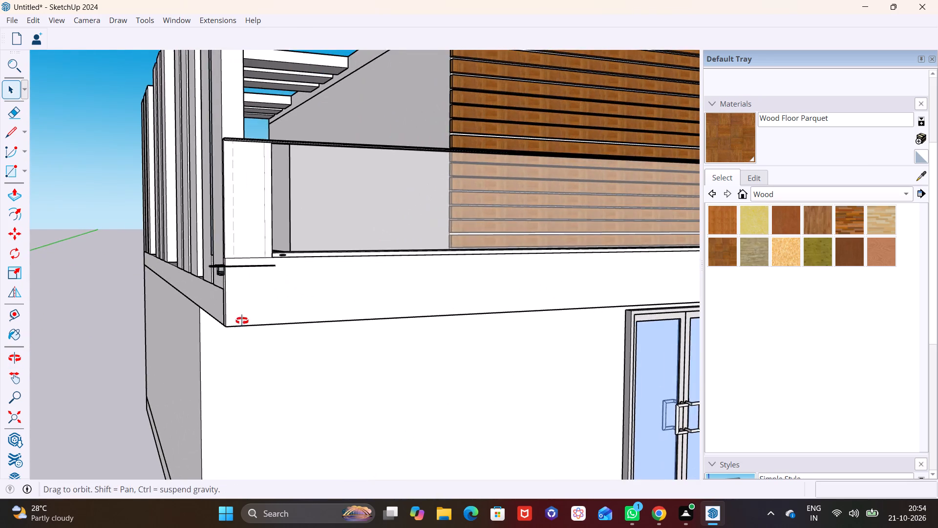
{"action": "middle_click_drag", "start_coordinate": [242, 321], "coordinate": [223, 338]}
{"action": "middle_click_drag", "start_coordinate": [265, 285], "coordinate": [173, 341]}
{"action": "triple_click", "coordinate": [172, 311]}
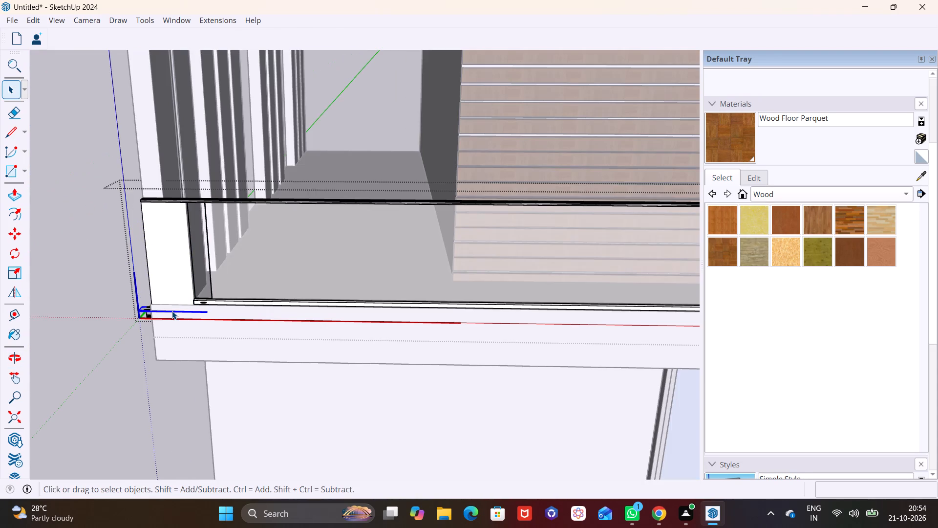
{"action": "key", "text": "BackSpace"}
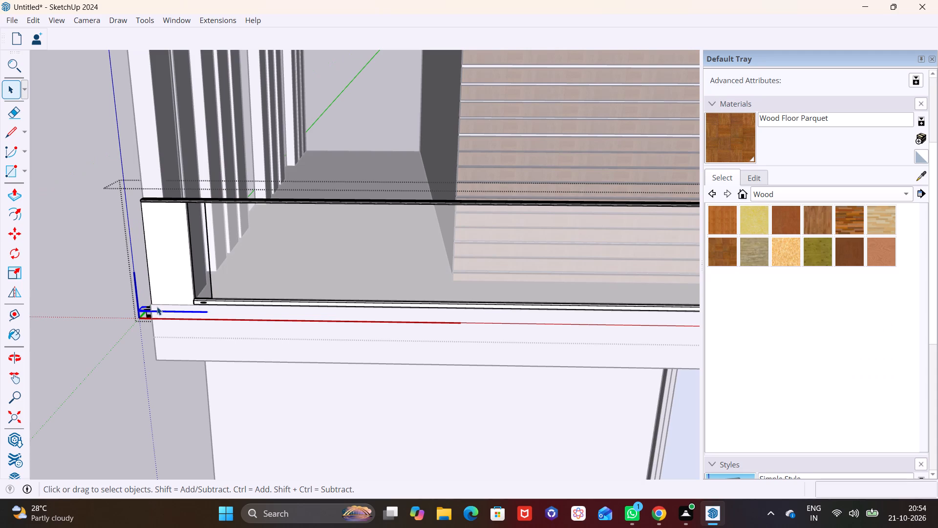
{"action": "key", "text": "BackSpace"}
{"action": "key", "text": "Delete"}
{"action": "scroll", "coordinate": [156, 306], "scroll_direction": "down", "scroll_amount": 1}
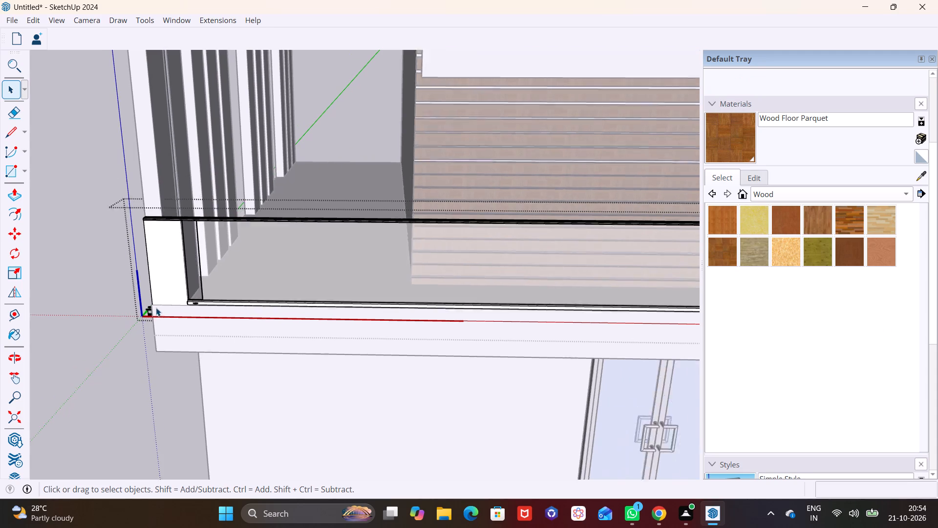
{"action": "scroll", "coordinate": [156, 308], "scroll_direction": "down", "scroll_amount": 3}
{"action": "left_click", "coordinate": [128, 333]}
{"action": "middle_click", "coordinate": [185, 328]}
{"action": "left_click", "coordinate": [154, 362]}
Delete the two small leftover bracket pieces at the bottom corner of the balcony railing's pergola-side end.
{"action": "middle_click_drag", "start_coordinate": [204, 356], "coordinate": [277, 323]}
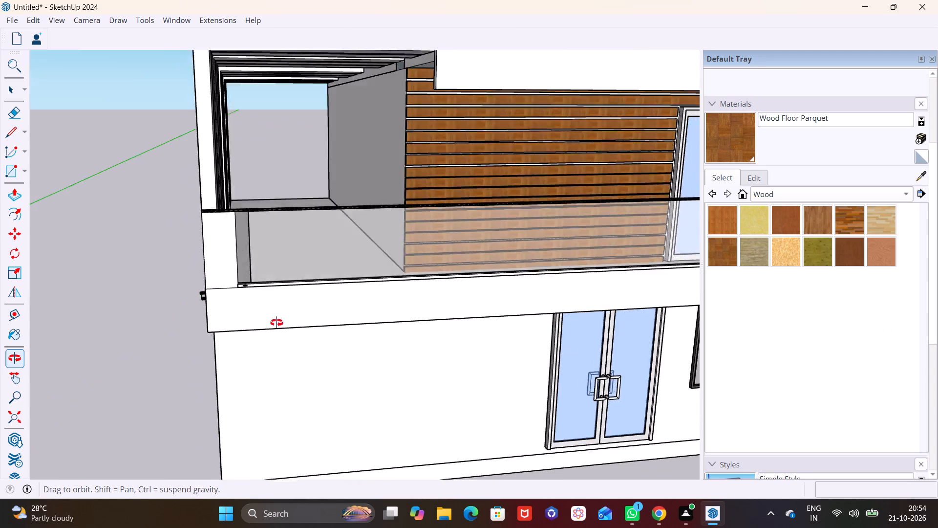
{"action": "middle_click_drag", "start_coordinate": [277, 323], "coordinate": [401, 305]}
{"action": "scroll", "coordinate": [393, 276], "scroll_direction": "up", "scroll_amount": 14}
{"action": "triple_click", "coordinate": [380, 267]}
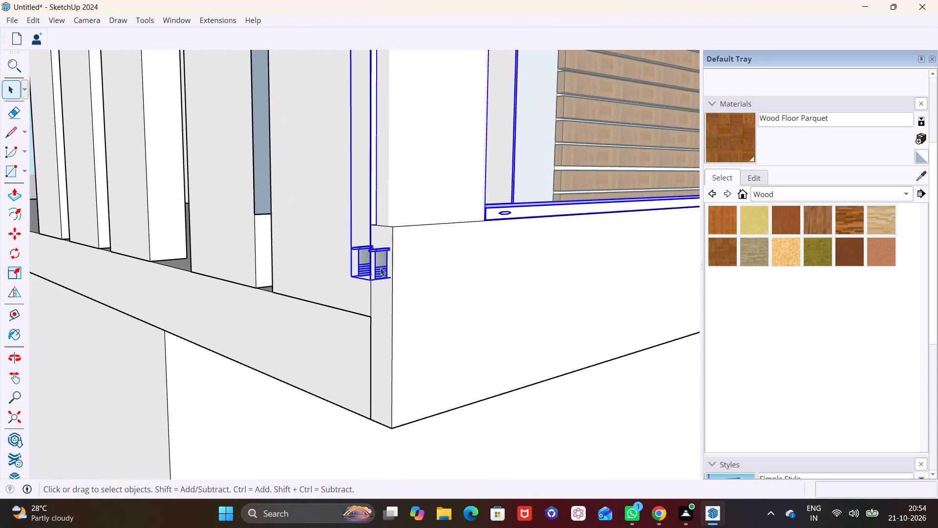
{"action": "key", "text": "Delete"}
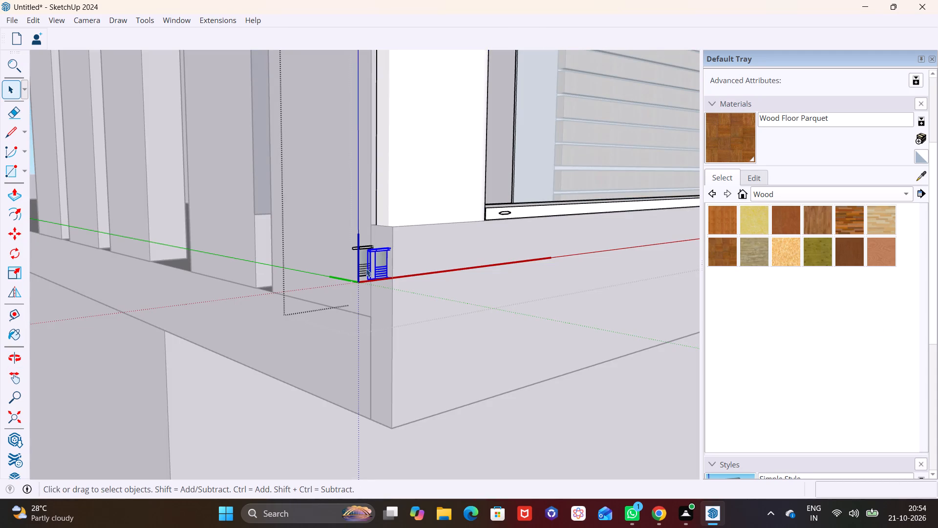
{"action": "triple_click", "coordinate": [364, 266]}
{"action": "left_click", "coordinate": [364, 266]}
{"action": "double_click", "coordinate": [363, 260]}
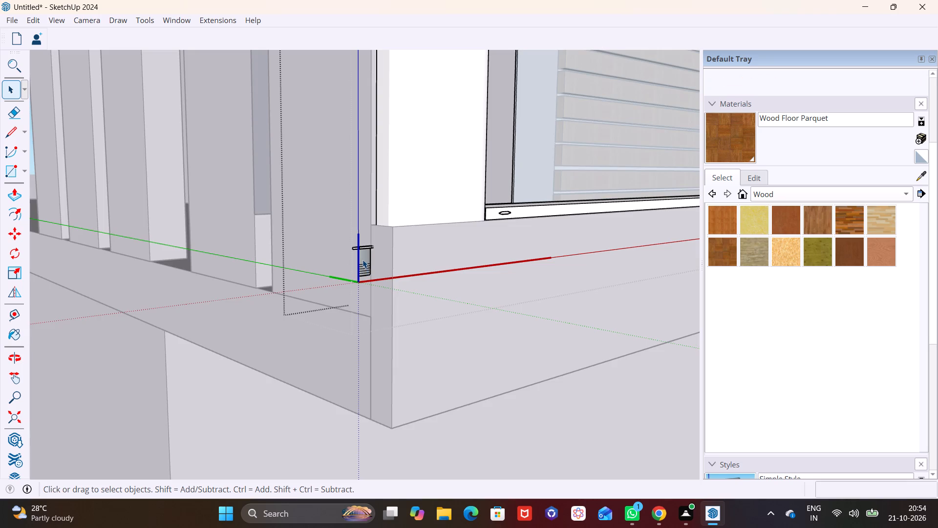
{"action": "left_click", "coordinate": [362, 260]}
{"action": "key", "text": "Delete"}
Check the cleaned-up railing and whole facade from several sides, and close the railing group.
{"action": "scroll", "coordinate": [308, 289], "scroll_direction": "down", "scroll_amount": 11}
{"action": "middle_click_drag", "start_coordinate": [397, 286], "coordinate": [387, 287]}
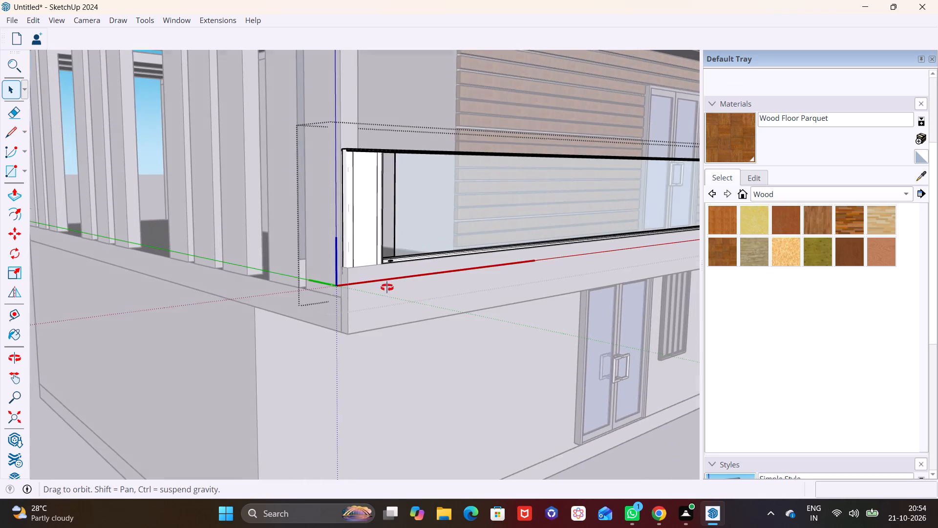
{"action": "middle_click_drag", "start_coordinate": [387, 287], "coordinate": [186, 292]}
{"action": "scroll", "coordinate": [322, 272], "scroll_direction": "down", "scroll_amount": 5}
{"action": "middle_click_drag", "start_coordinate": [409, 294], "coordinate": [194, 287], "text": "shift"}
{"action": "middle_click_drag", "start_coordinate": [464, 304], "coordinate": [340, 325], "text": "shift"}
{"action": "middle_click_drag", "start_coordinate": [477, 303], "coordinate": [262, 301]}
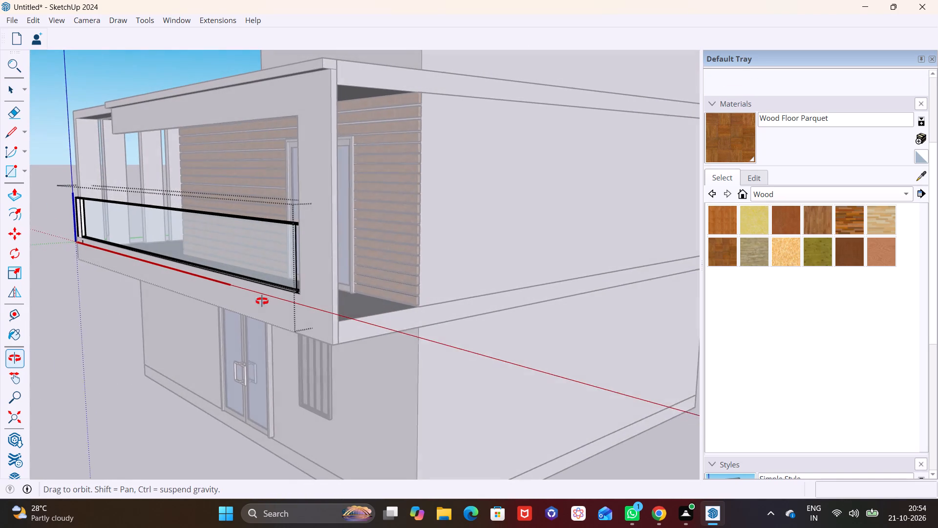
{"action": "middle_click_drag", "start_coordinate": [262, 301], "coordinate": [272, 303]}
{"action": "middle_click_drag", "start_coordinate": [295, 308], "coordinate": [324, 315]}
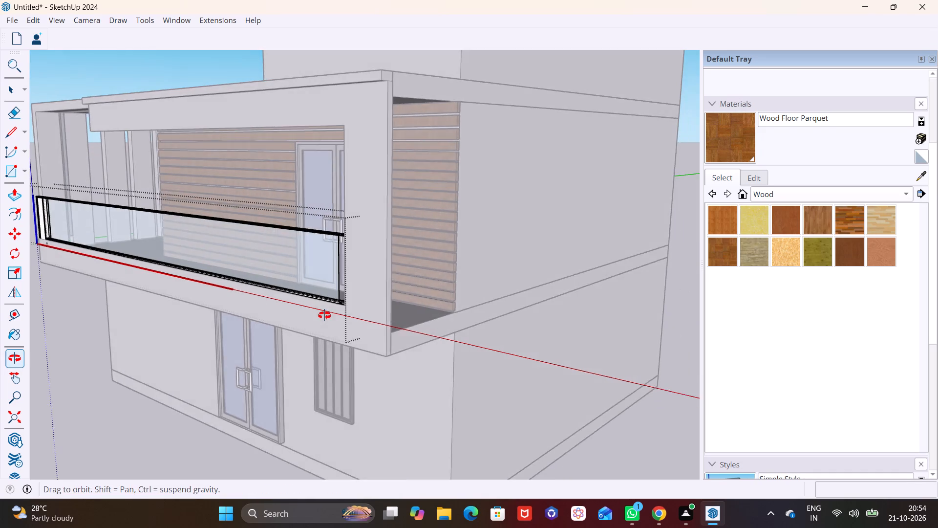
{"action": "middle_click_drag", "start_coordinate": [324, 315], "coordinate": [496, 348]}
{"action": "scroll", "coordinate": [502, 301], "scroll_direction": "down", "scroll_amount": 7}
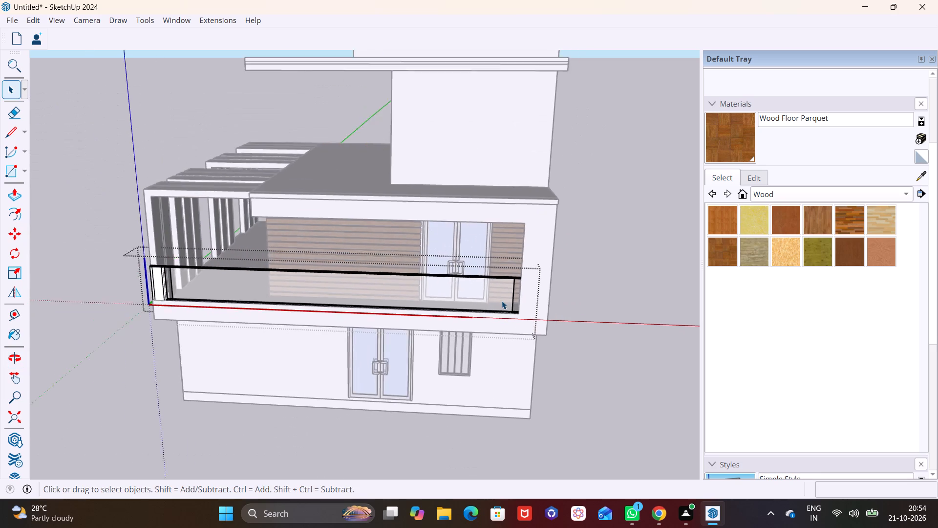
{"action": "scroll", "coordinate": [502, 301], "scroll_direction": "down", "scroll_amount": 1}
{"action": "middle_click_drag", "start_coordinate": [539, 258], "coordinate": [538, 178]}
{"action": "scroll", "coordinate": [539, 258], "scroll_direction": "up", "scroll_amount": 1}
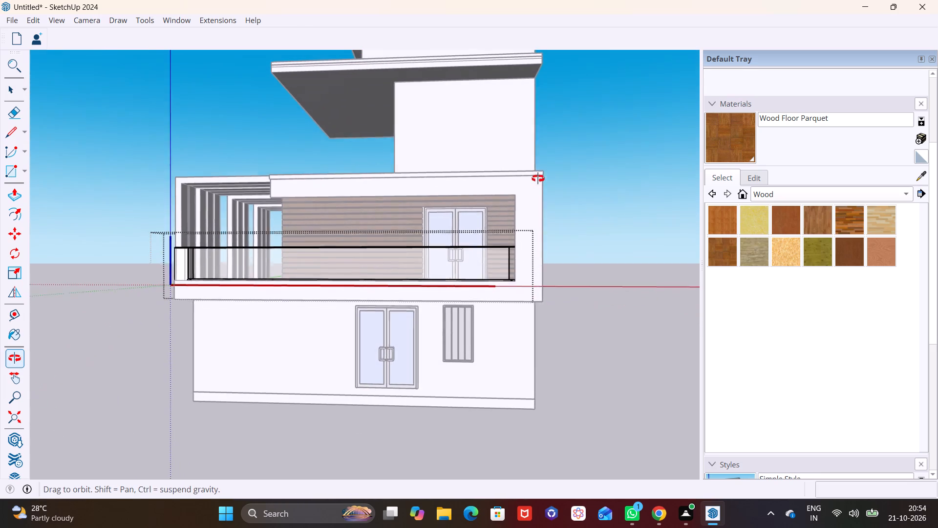
{"action": "middle_click_drag", "start_coordinate": [538, 178], "coordinate": [545, 175]}
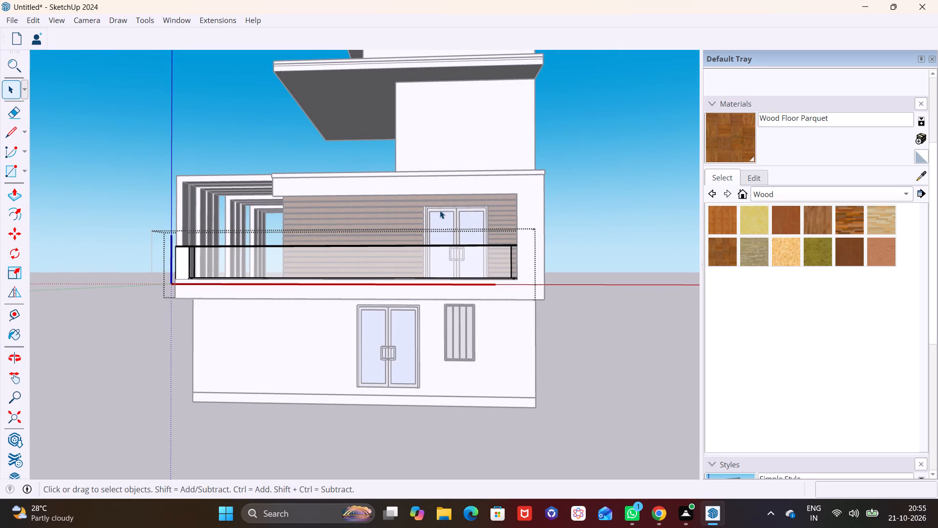
{"action": "middle_click_drag", "start_coordinate": [436, 171], "coordinate": [469, 220]}
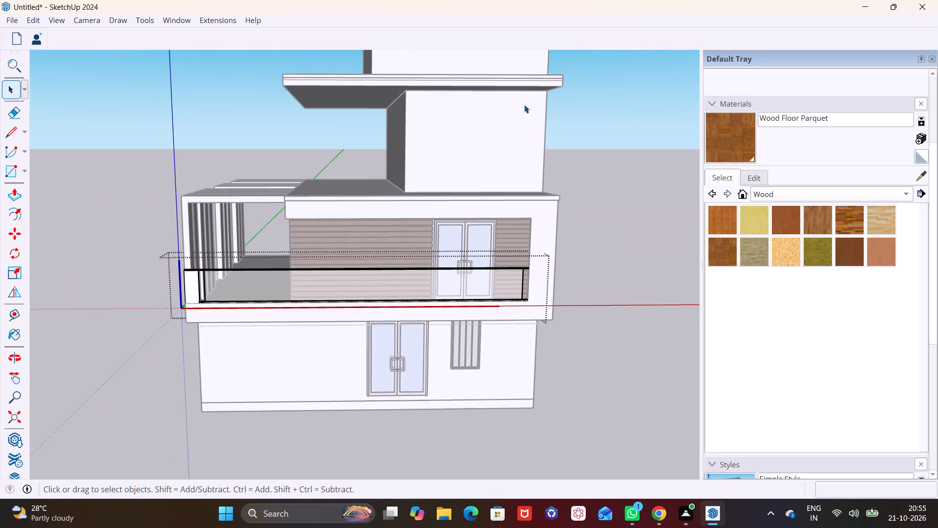
{"action": "middle_click_drag", "start_coordinate": [457, 188], "coordinate": [444, 166]}
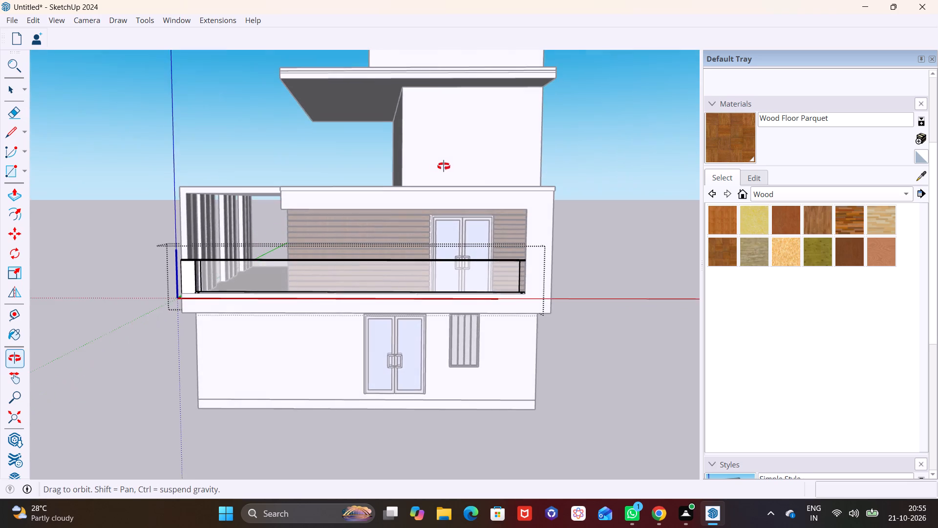
{"action": "middle_click_drag", "start_coordinate": [444, 166], "coordinate": [443, 165]}
{"action": "scroll", "coordinate": [517, 180], "scroll_direction": "up", "scroll_amount": 1}
{"action": "middle_click_drag", "start_coordinate": [517, 180], "coordinate": [485, 175]}
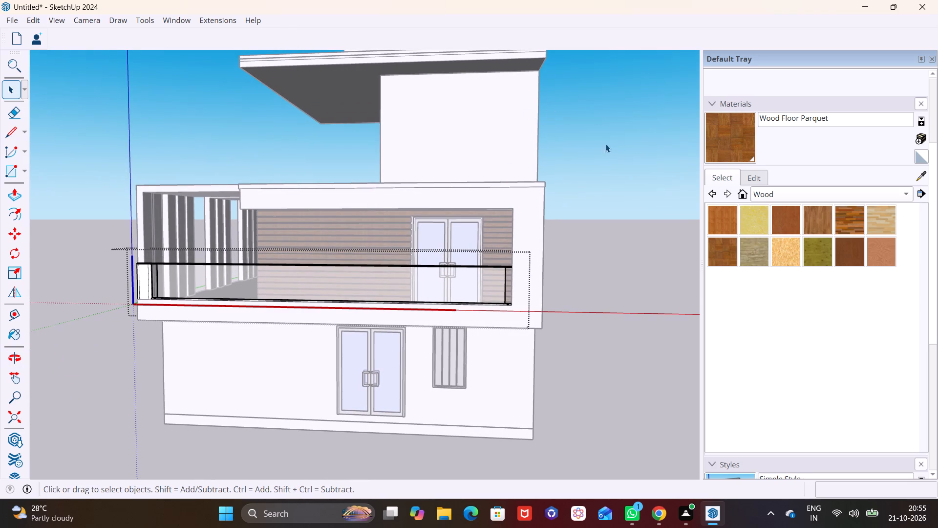
{"action": "scroll", "coordinate": [456, 239], "scroll_direction": "down", "scroll_amount": 4}
{"action": "middle_click_drag", "start_coordinate": [455, 286], "coordinate": [468, 266]}
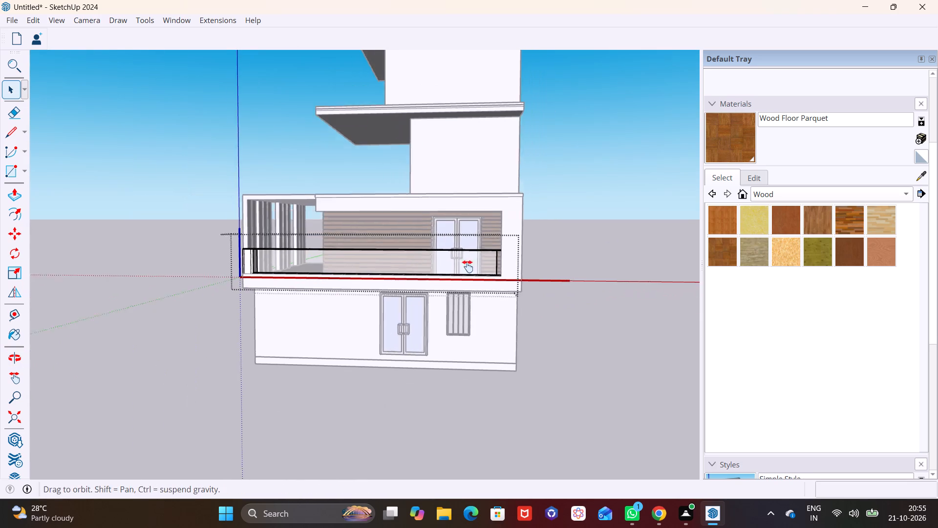
{"action": "middle_click_drag", "start_coordinate": [468, 266], "coordinate": [477, 230]}
{"action": "scroll", "coordinate": [383, 261], "scroll_direction": "up", "scroll_amount": 3}
{"action": "left_click", "coordinate": [295, 376]}
Draw a rectangle about 9' wide by 10' high on the ground-floor wall, from its top outer corner to the plinth line.
{"action": "middle_click_drag", "start_coordinate": [390, 305], "coordinate": [445, 279]}
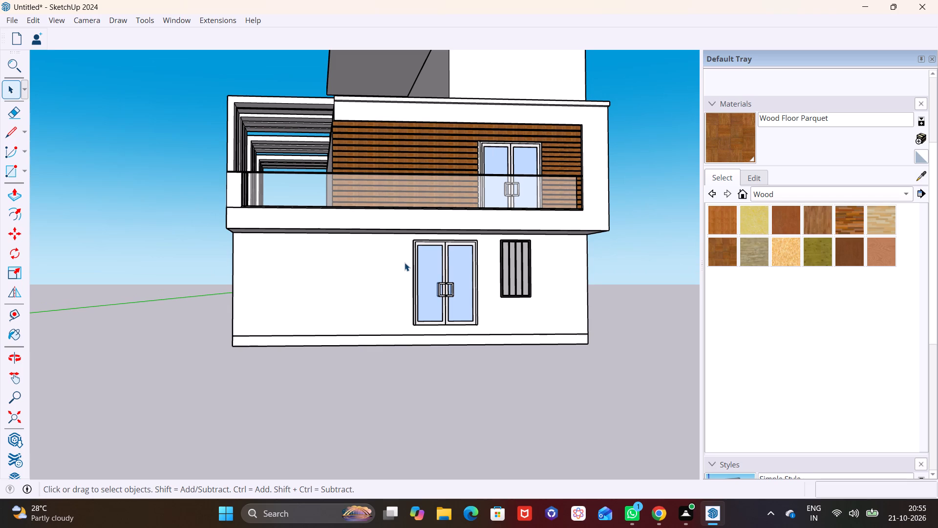
{"action": "middle_click_drag", "start_coordinate": [405, 263], "coordinate": [403, 259]}
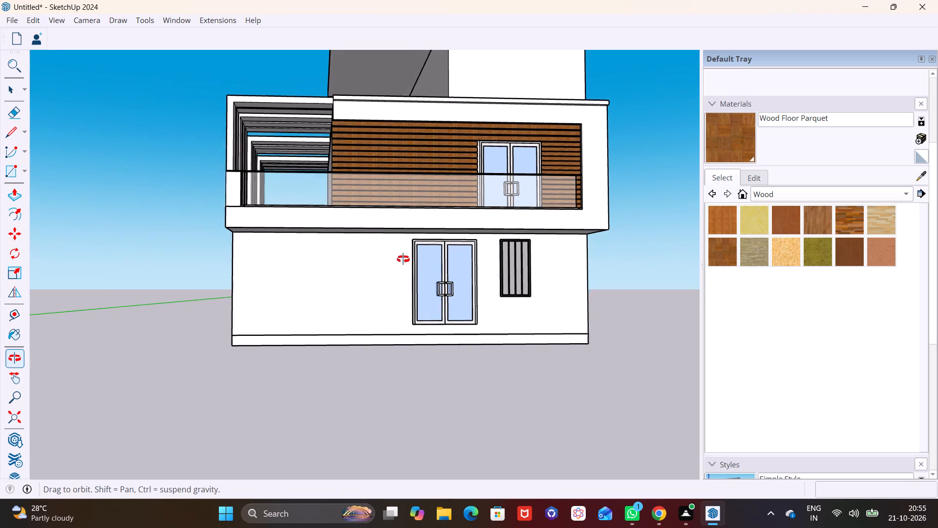
{"action": "middle_click_drag", "start_coordinate": [403, 259], "coordinate": [401, 274]}
{"action": "middle_click_drag", "start_coordinate": [329, 283], "coordinate": [353, 330]}
{"action": "scroll", "coordinate": [352, 311], "scroll_direction": "up", "scroll_amount": 3}
{"action": "middle_click_drag", "start_coordinate": [358, 303], "coordinate": [352, 254], "text": "shift"}
{"action": "scroll", "coordinate": [343, 271], "scroll_direction": "up", "scroll_amount": 2}
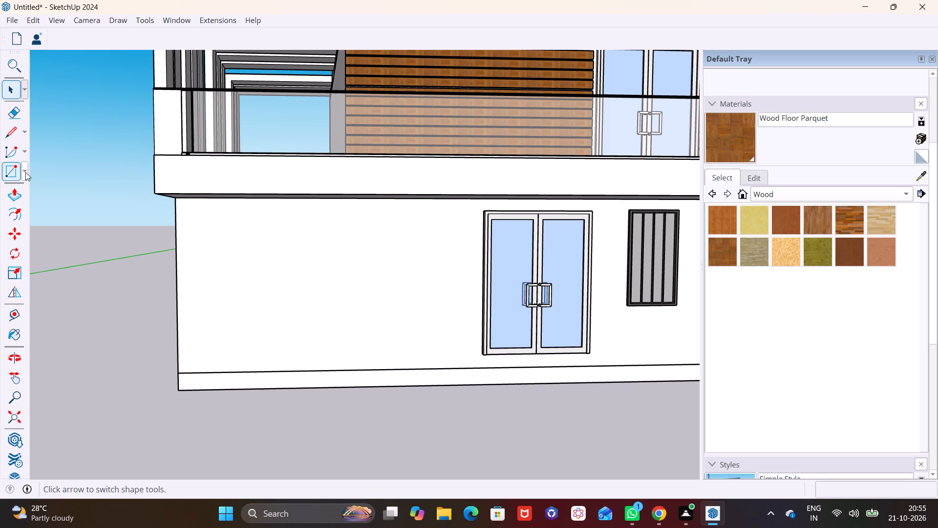
{"action": "left_click", "coordinate": [25, 172]}
{"action": "left_click", "coordinate": [39, 188]}
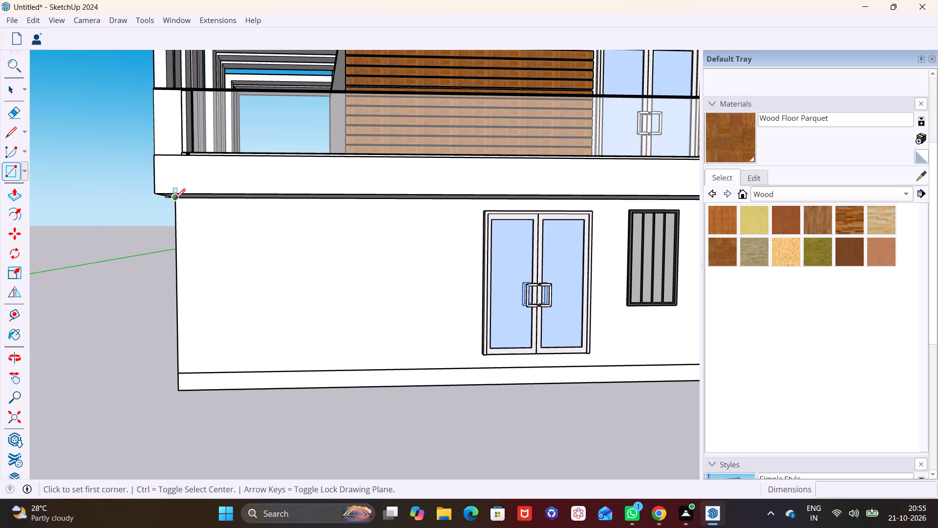
{"action": "left_click", "coordinate": [177, 200]}
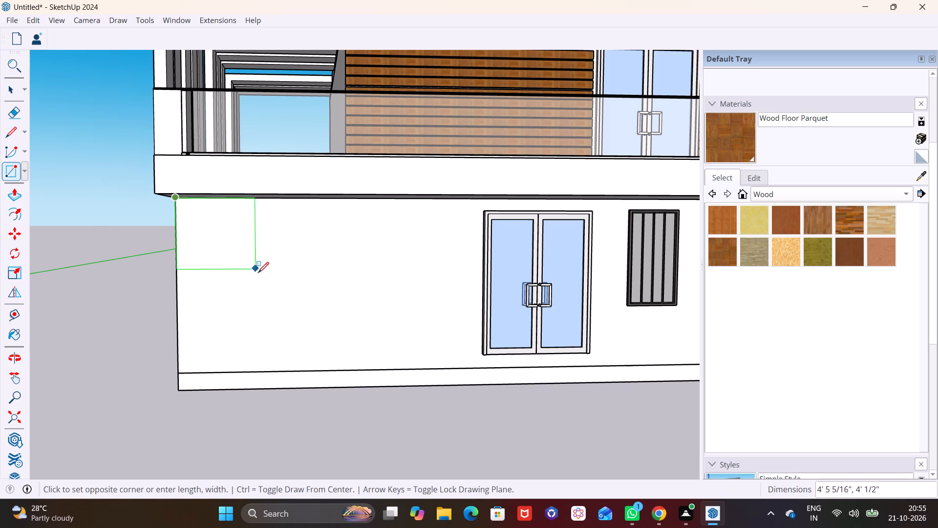
{"action": "left_click", "coordinate": [339, 369]}
{"action": "key", "text": "space"}
Select the new wall panel face and place a vertical guide 9" in from the wall's outer edge.
{"action": "left_click", "coordinate": [295, 314]}
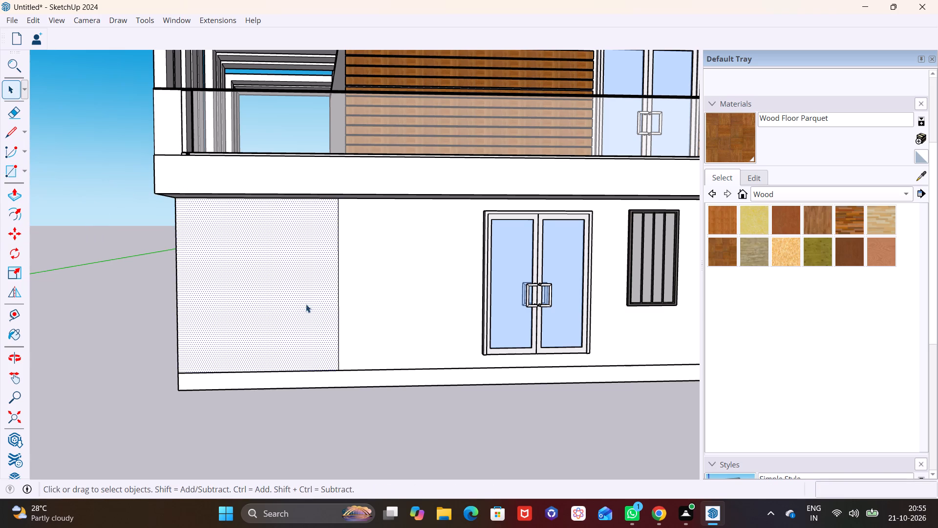
{"action": "middle_click_drag", "start_coordinate": [306, 304], "coordinate": [229, 312]}
{"action": "middle_click_drag", "start_coordinate": [241, 291], "coordinate": [356, 256]}
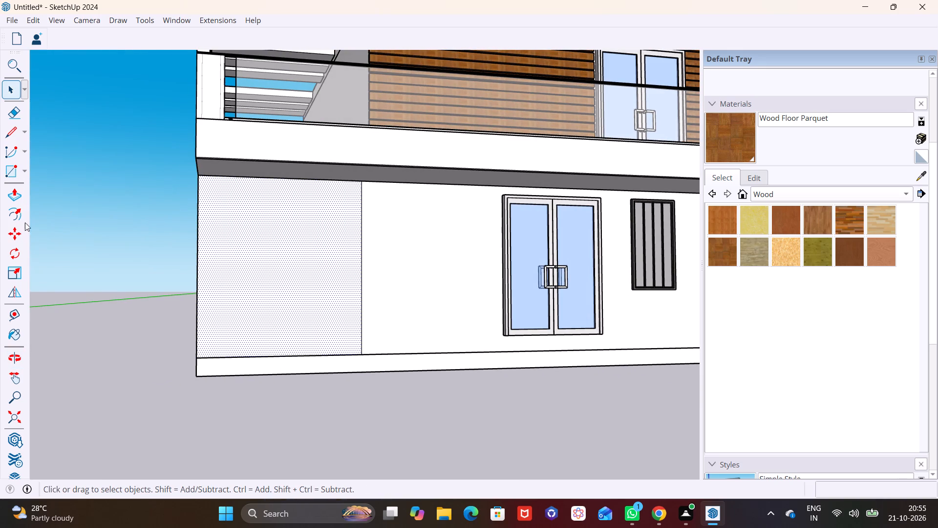
{"action": "left_click", "coordinate": [19, 308]}
{"action": "left_click", "coordinate": [195, 243]}
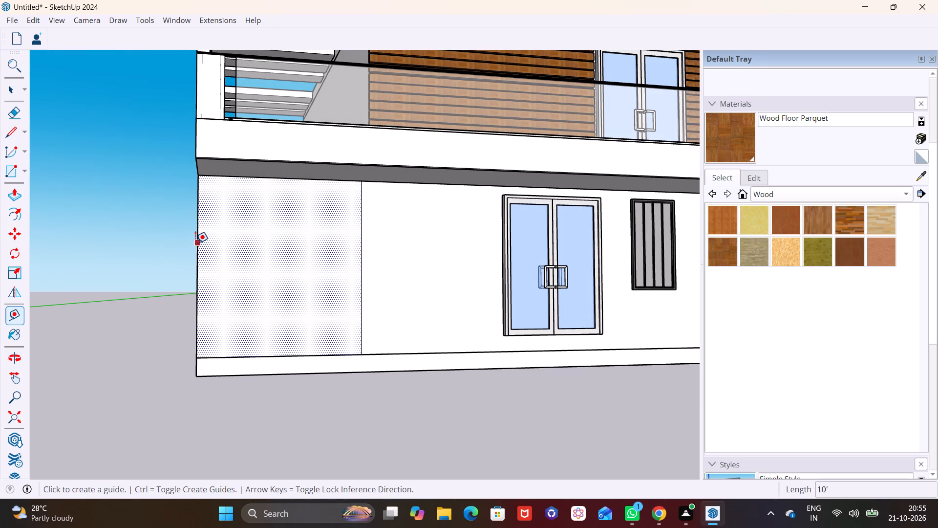
{"action": "type", "text": "9\""}
{"action": "key", "text": "Return"}
{"action": "key", "text": "space"}
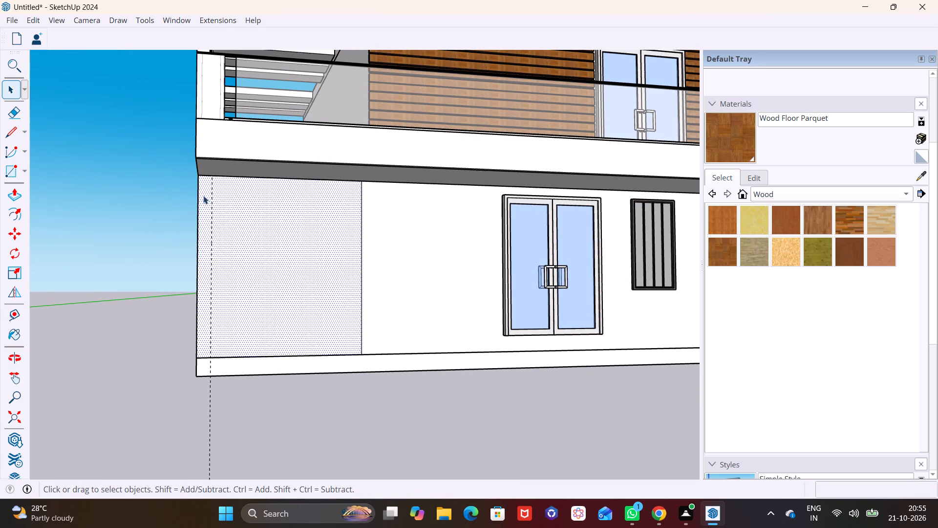
Draw a rectangle about 8' 5" by 10' on the wall panel, from the 9" guide's top to the panel's inner bottom corner.
{"action": "left_click", "coordinate": [26, 170]}
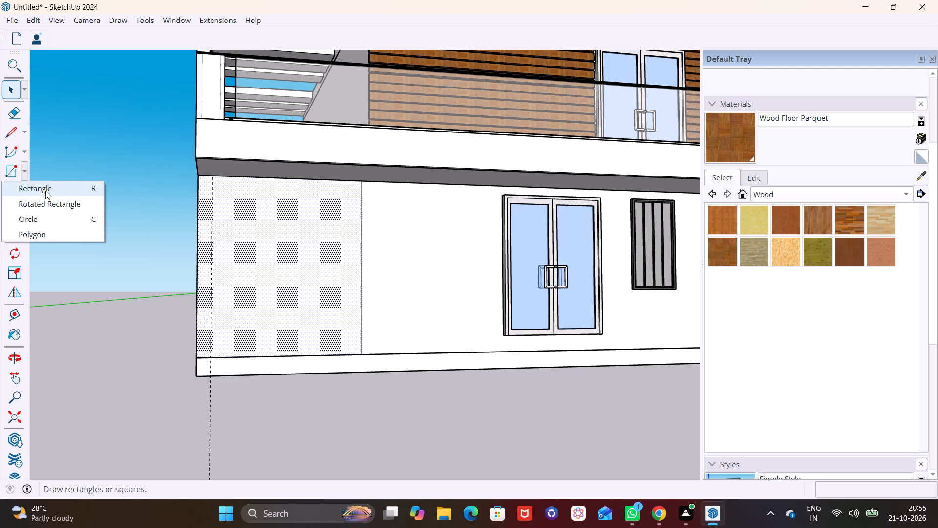
{"action": "left_click", "coordinate": [45, 191]}
{"action": "left_click", "coordinate": [214, 177]}
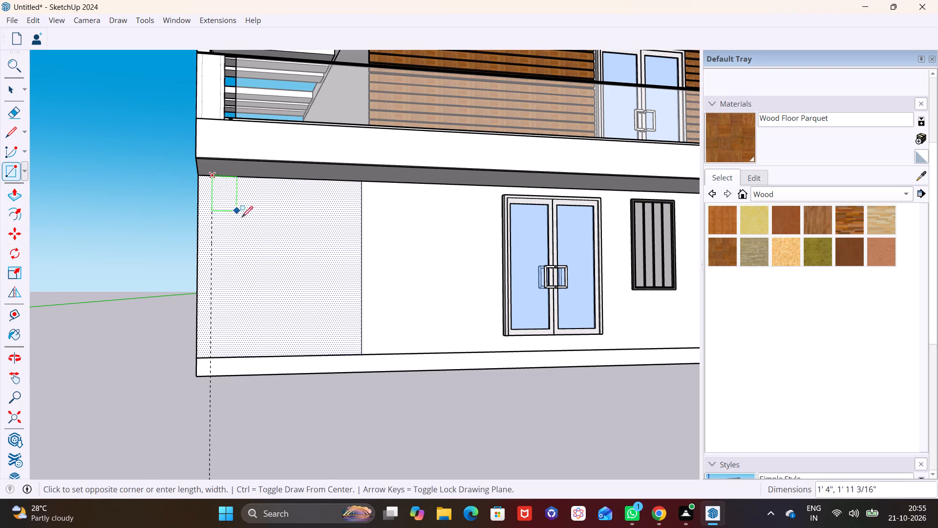
{"action": "left_click", "coordinate": [360, 350]}
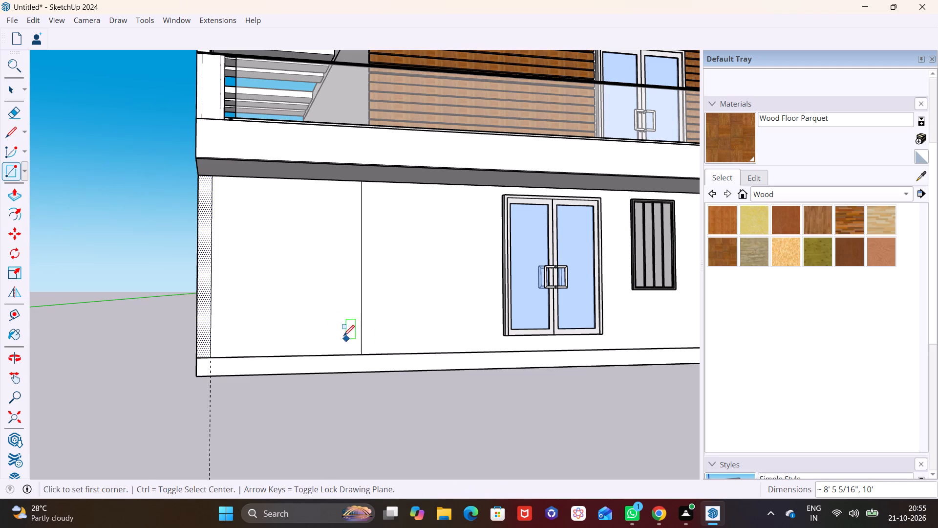
Push the new inner panel face about 7 1/2" into the ground-floor wall, leaving the narrow outer strip in place.
{"action": "key", "text": "space"}
{"action": "left_click", "coordinate": [293, 293]}
{"action": "middle_click_drag", "start_coordinate": [298, 282], "coordinate": [91, 324]}
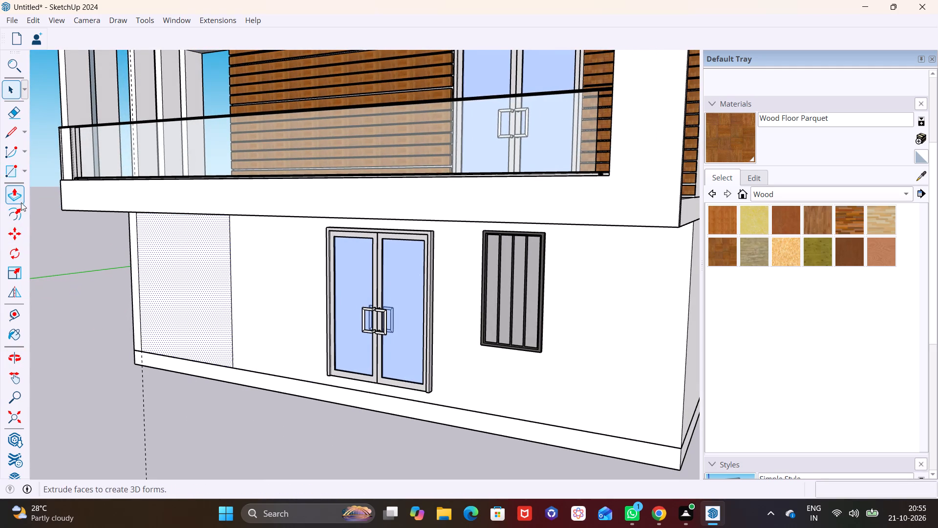
{"action": "left_click", "coordinate": [21, 196]}
{"action": "left_click", "coordinate": [179, 292]}
{"action": "left_click", "coordinate": [199, 283]}
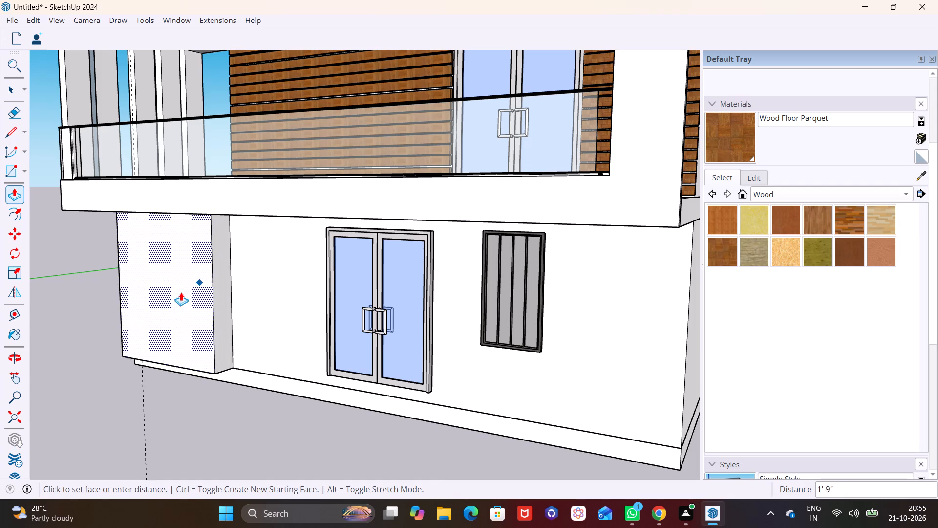
{"action": "left_click", "coordinate": [199, 283]}
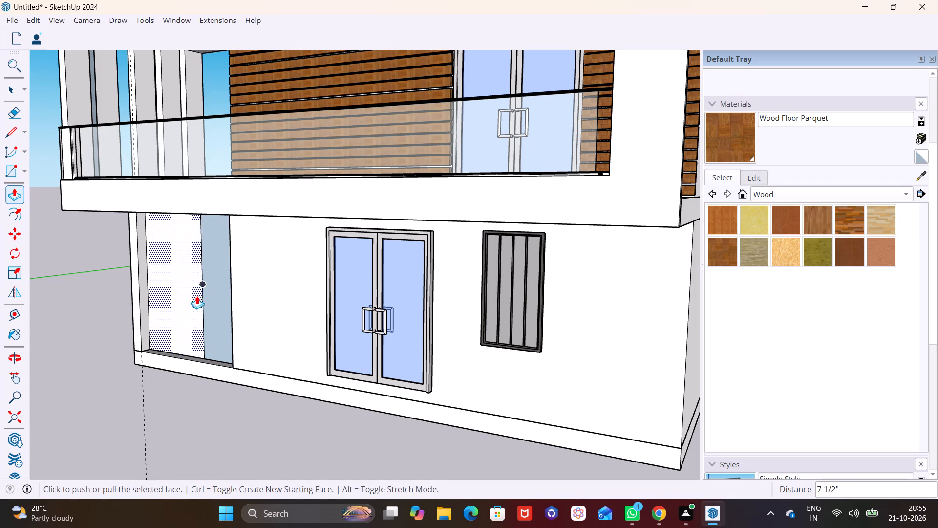
Delete the recessed panel face so the ground-floor wall has an opening.
{"action": "key", "text": "space"}
{"action": "left_click", "coordinate": [191, 296]}
{"action": "key", "text": "Delete"}
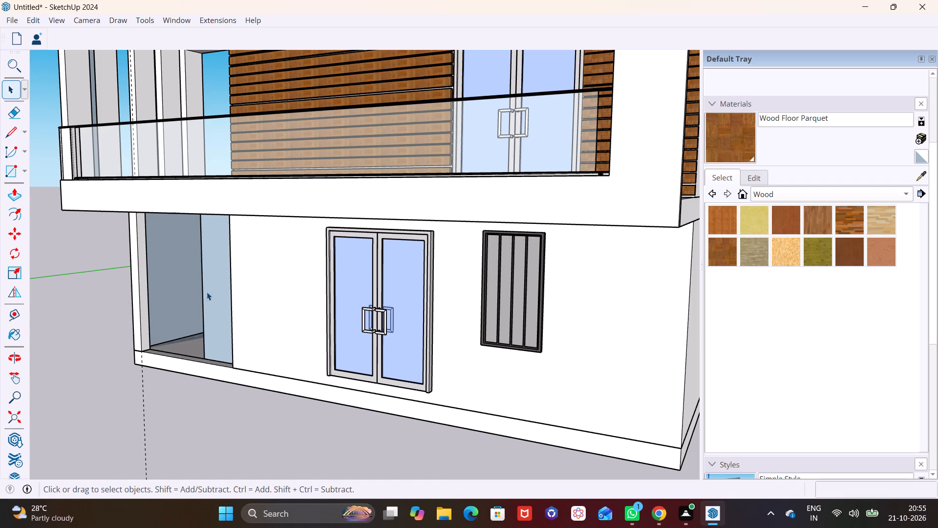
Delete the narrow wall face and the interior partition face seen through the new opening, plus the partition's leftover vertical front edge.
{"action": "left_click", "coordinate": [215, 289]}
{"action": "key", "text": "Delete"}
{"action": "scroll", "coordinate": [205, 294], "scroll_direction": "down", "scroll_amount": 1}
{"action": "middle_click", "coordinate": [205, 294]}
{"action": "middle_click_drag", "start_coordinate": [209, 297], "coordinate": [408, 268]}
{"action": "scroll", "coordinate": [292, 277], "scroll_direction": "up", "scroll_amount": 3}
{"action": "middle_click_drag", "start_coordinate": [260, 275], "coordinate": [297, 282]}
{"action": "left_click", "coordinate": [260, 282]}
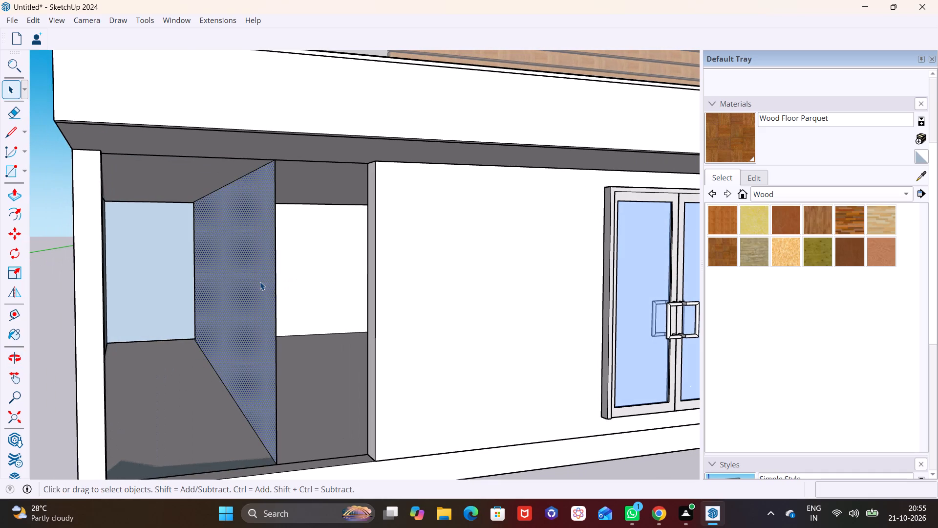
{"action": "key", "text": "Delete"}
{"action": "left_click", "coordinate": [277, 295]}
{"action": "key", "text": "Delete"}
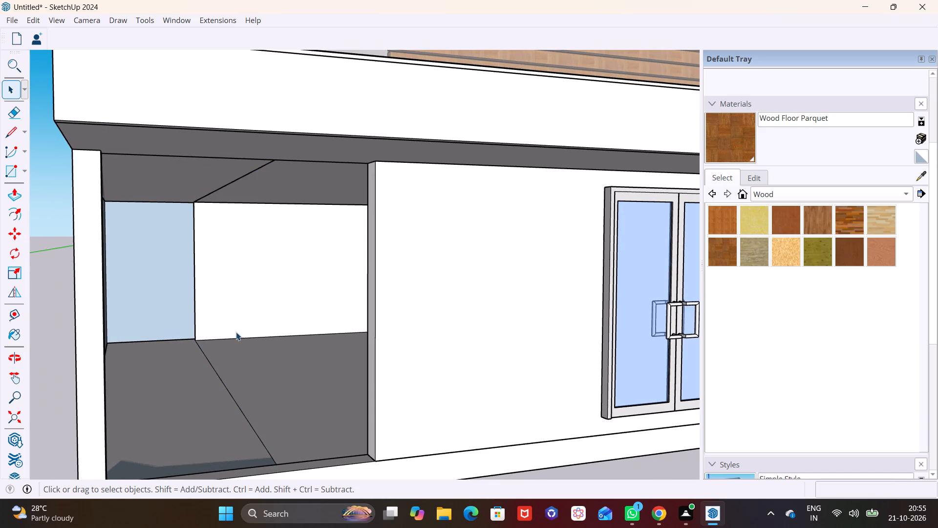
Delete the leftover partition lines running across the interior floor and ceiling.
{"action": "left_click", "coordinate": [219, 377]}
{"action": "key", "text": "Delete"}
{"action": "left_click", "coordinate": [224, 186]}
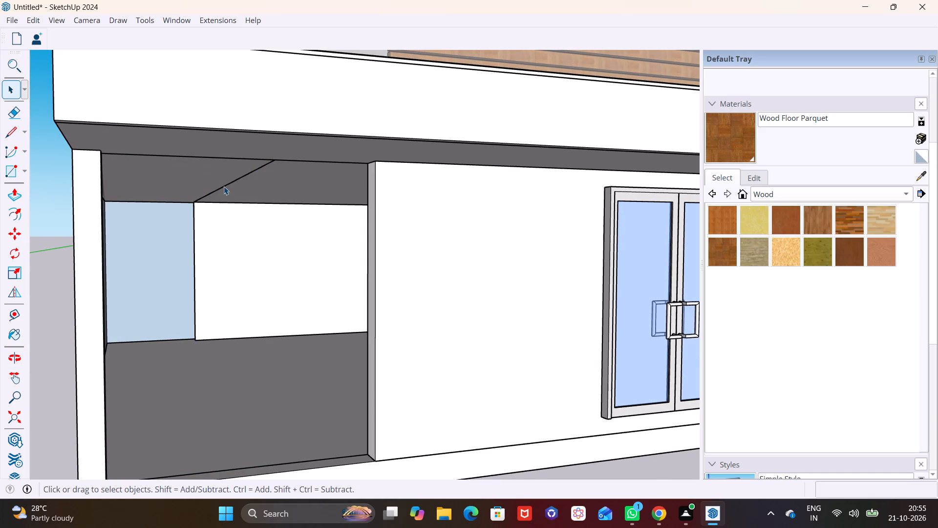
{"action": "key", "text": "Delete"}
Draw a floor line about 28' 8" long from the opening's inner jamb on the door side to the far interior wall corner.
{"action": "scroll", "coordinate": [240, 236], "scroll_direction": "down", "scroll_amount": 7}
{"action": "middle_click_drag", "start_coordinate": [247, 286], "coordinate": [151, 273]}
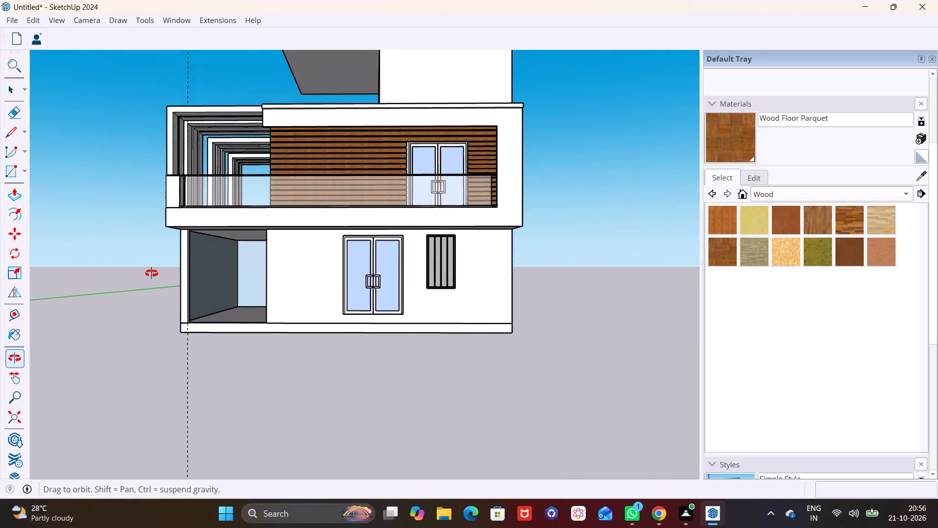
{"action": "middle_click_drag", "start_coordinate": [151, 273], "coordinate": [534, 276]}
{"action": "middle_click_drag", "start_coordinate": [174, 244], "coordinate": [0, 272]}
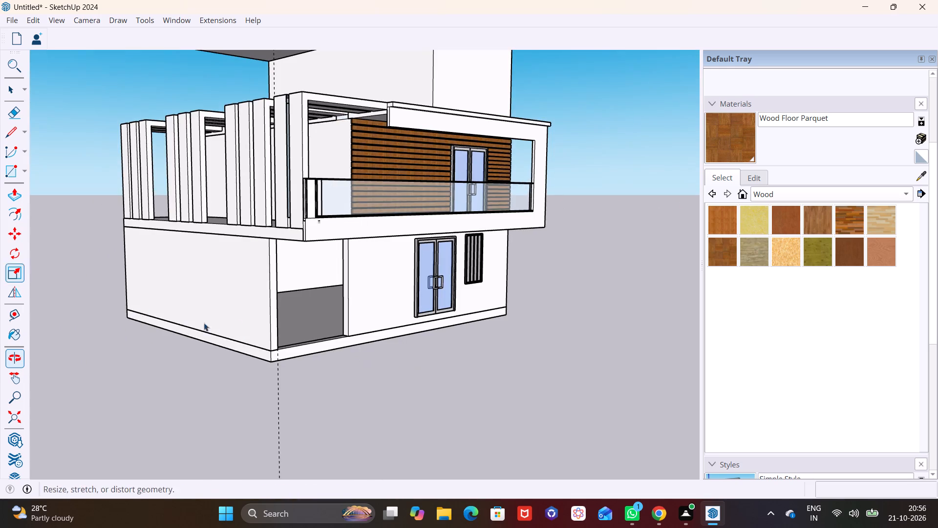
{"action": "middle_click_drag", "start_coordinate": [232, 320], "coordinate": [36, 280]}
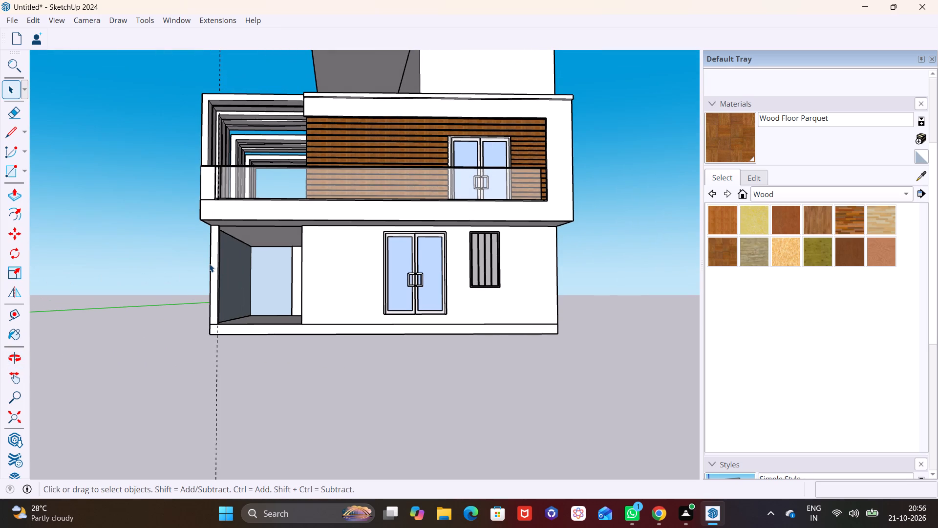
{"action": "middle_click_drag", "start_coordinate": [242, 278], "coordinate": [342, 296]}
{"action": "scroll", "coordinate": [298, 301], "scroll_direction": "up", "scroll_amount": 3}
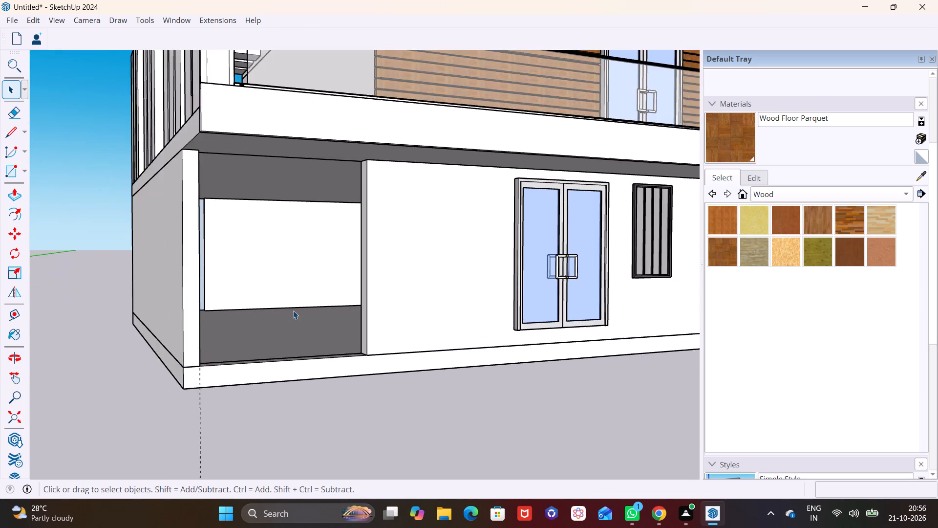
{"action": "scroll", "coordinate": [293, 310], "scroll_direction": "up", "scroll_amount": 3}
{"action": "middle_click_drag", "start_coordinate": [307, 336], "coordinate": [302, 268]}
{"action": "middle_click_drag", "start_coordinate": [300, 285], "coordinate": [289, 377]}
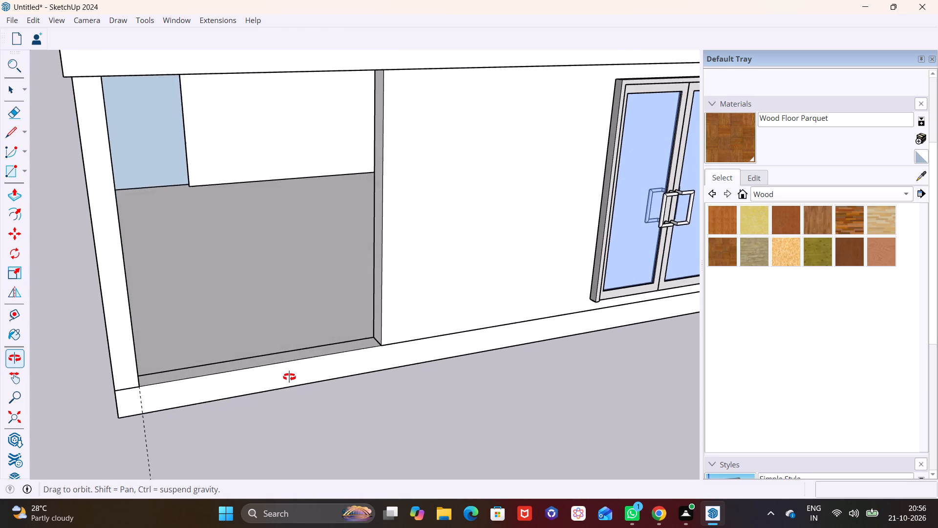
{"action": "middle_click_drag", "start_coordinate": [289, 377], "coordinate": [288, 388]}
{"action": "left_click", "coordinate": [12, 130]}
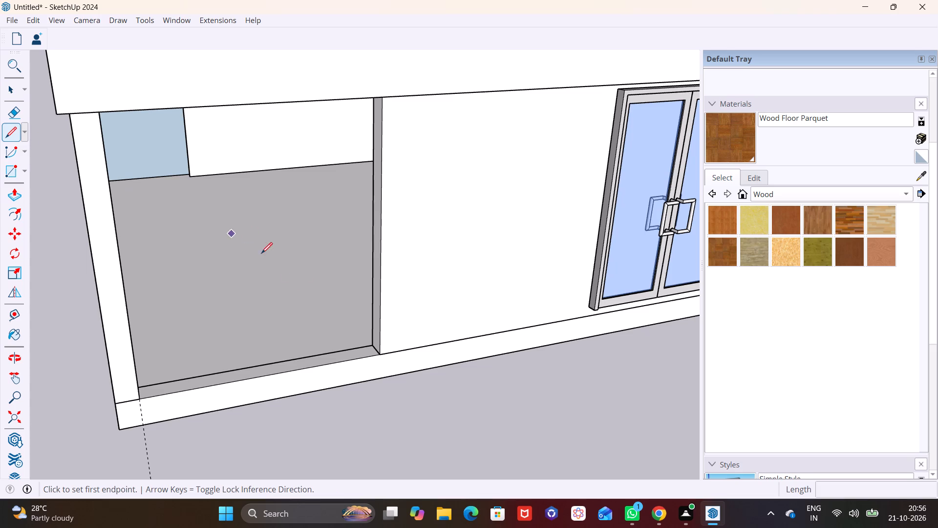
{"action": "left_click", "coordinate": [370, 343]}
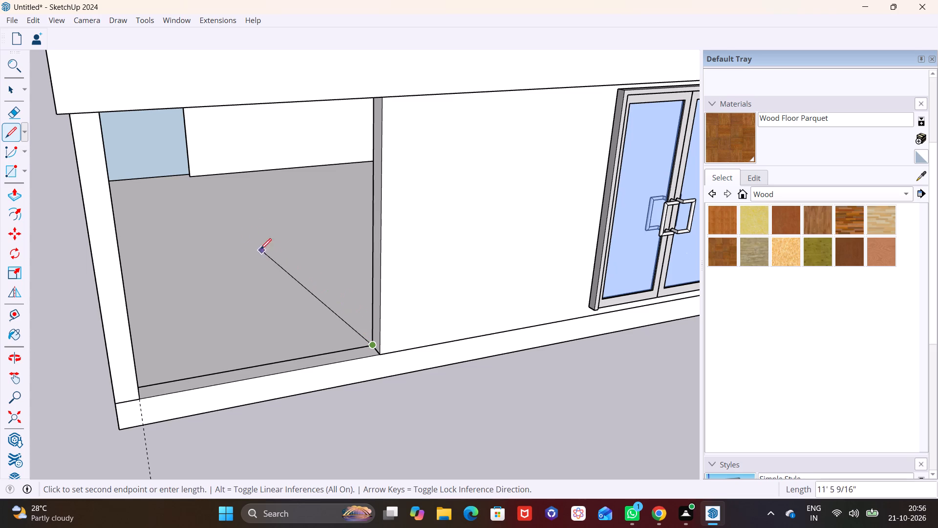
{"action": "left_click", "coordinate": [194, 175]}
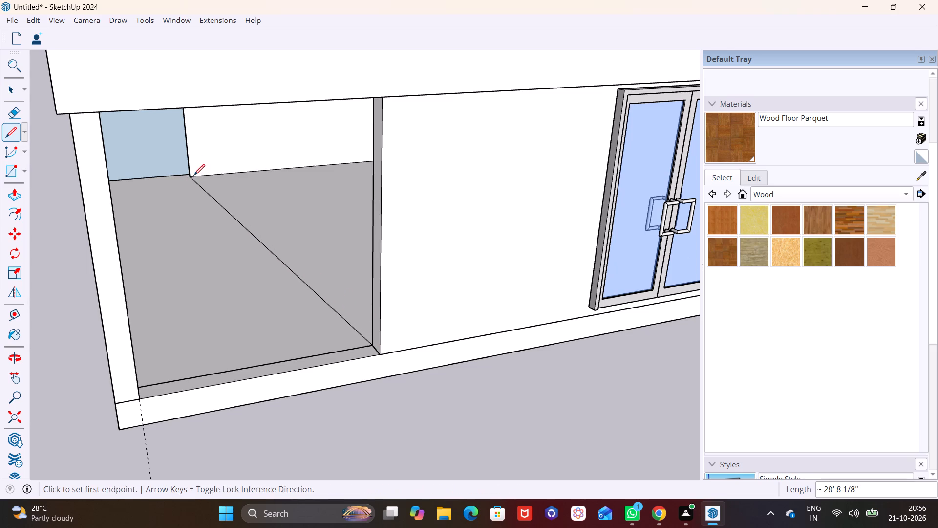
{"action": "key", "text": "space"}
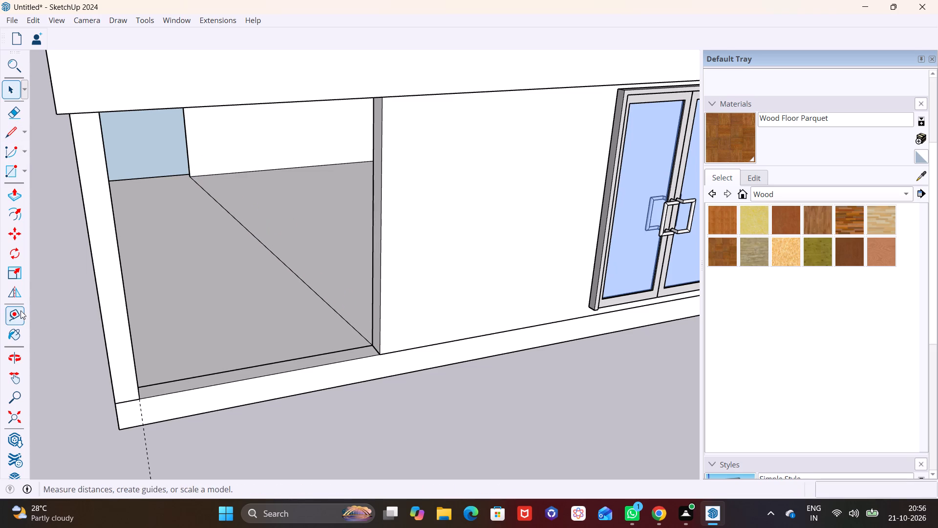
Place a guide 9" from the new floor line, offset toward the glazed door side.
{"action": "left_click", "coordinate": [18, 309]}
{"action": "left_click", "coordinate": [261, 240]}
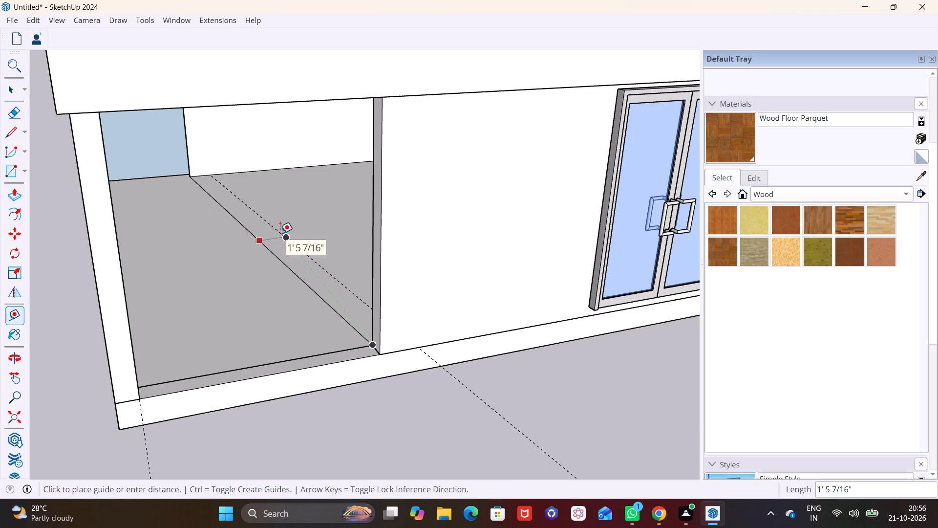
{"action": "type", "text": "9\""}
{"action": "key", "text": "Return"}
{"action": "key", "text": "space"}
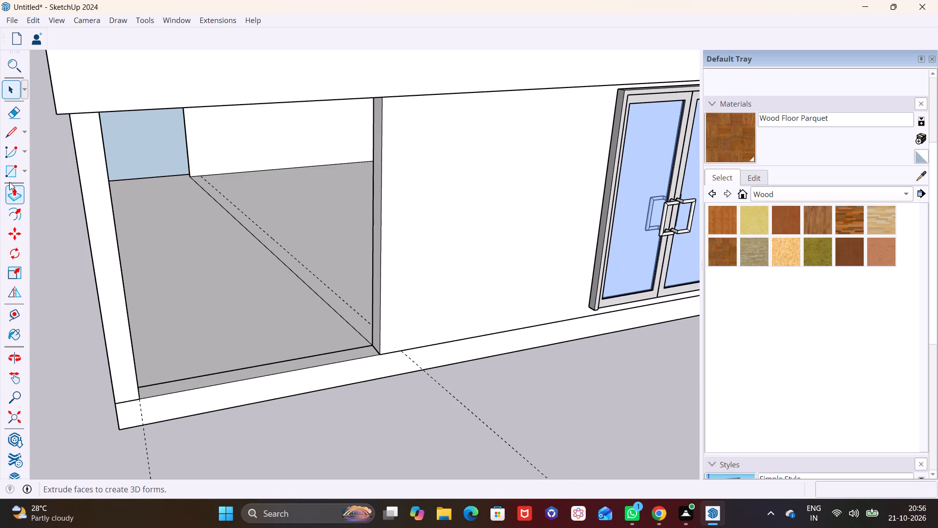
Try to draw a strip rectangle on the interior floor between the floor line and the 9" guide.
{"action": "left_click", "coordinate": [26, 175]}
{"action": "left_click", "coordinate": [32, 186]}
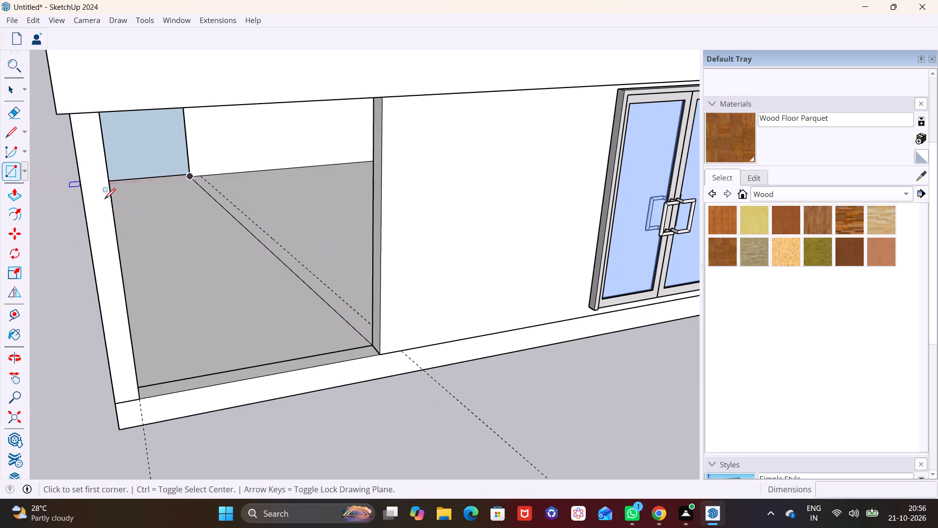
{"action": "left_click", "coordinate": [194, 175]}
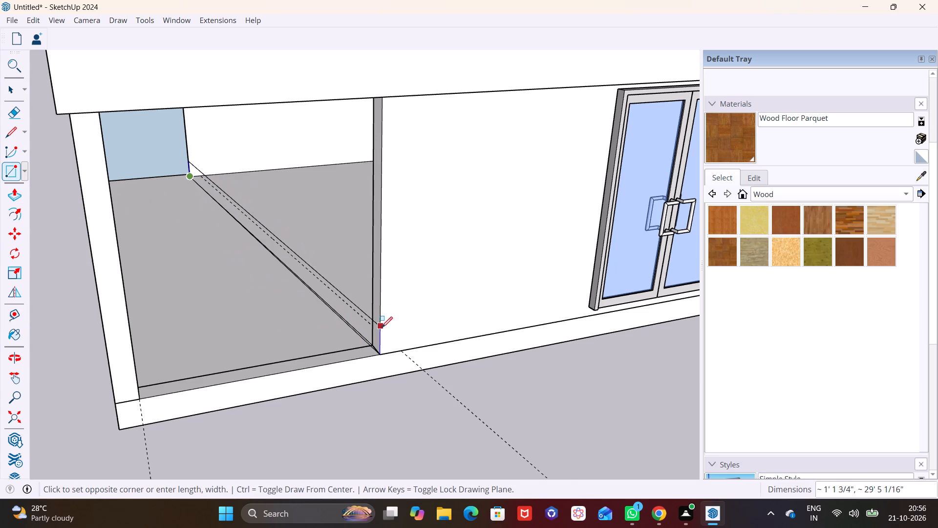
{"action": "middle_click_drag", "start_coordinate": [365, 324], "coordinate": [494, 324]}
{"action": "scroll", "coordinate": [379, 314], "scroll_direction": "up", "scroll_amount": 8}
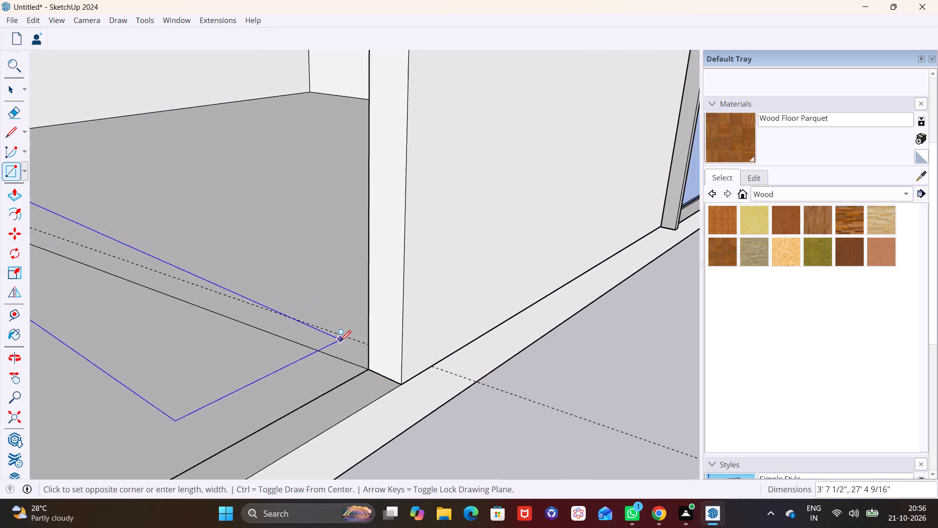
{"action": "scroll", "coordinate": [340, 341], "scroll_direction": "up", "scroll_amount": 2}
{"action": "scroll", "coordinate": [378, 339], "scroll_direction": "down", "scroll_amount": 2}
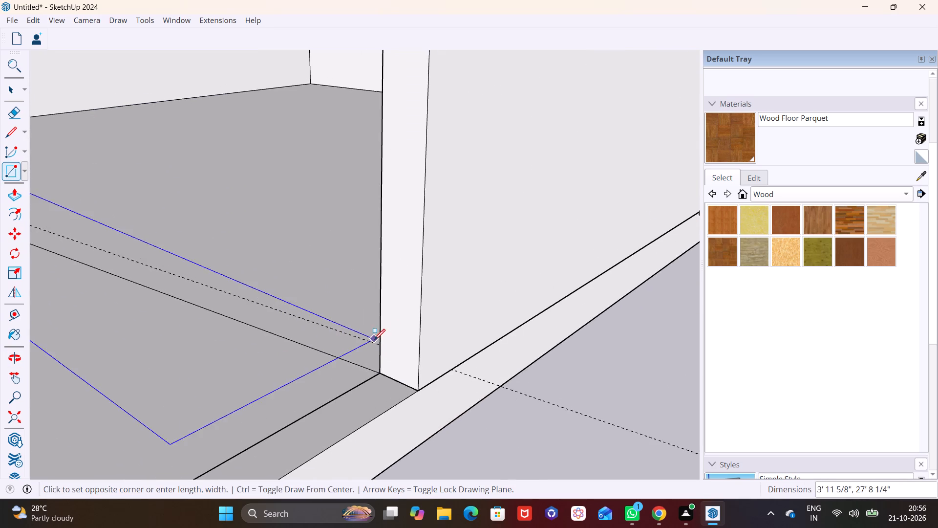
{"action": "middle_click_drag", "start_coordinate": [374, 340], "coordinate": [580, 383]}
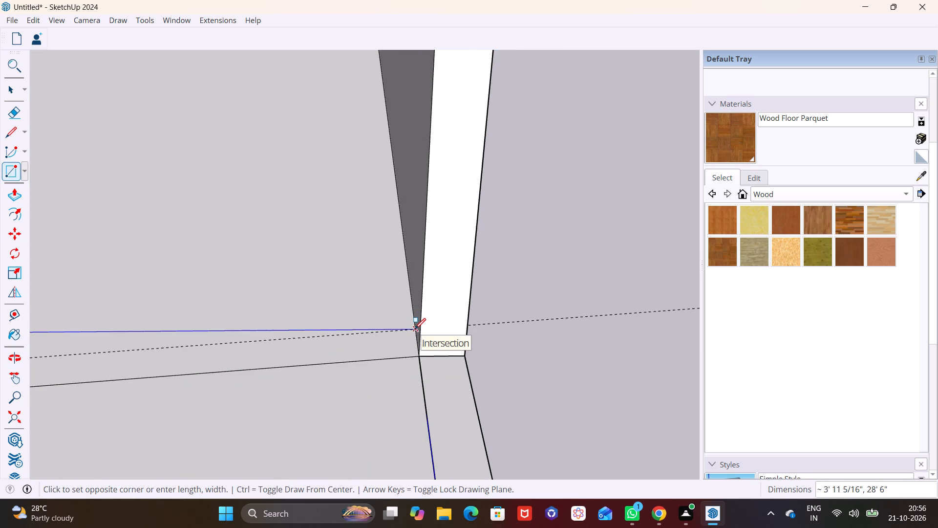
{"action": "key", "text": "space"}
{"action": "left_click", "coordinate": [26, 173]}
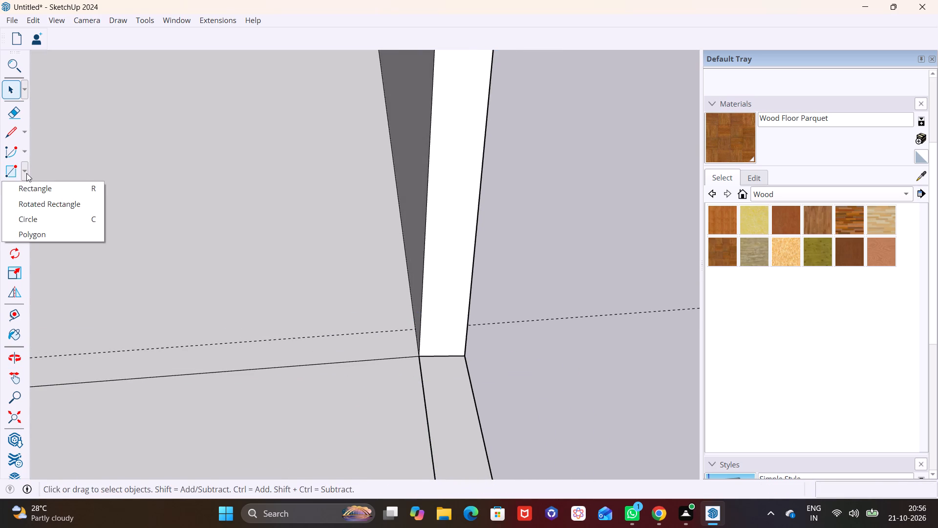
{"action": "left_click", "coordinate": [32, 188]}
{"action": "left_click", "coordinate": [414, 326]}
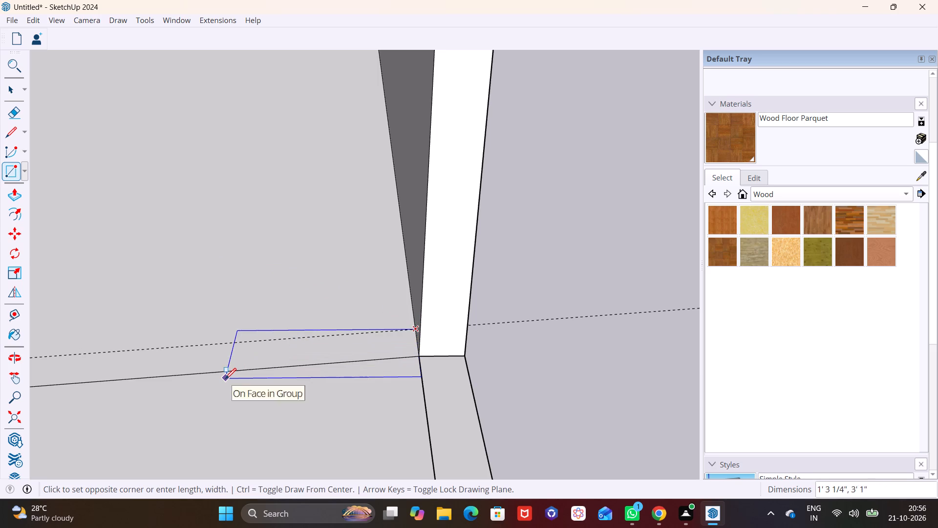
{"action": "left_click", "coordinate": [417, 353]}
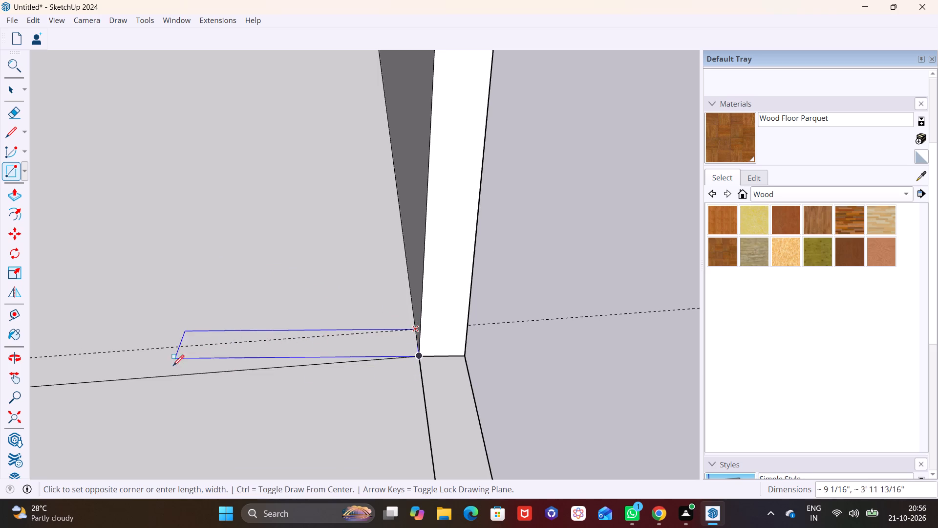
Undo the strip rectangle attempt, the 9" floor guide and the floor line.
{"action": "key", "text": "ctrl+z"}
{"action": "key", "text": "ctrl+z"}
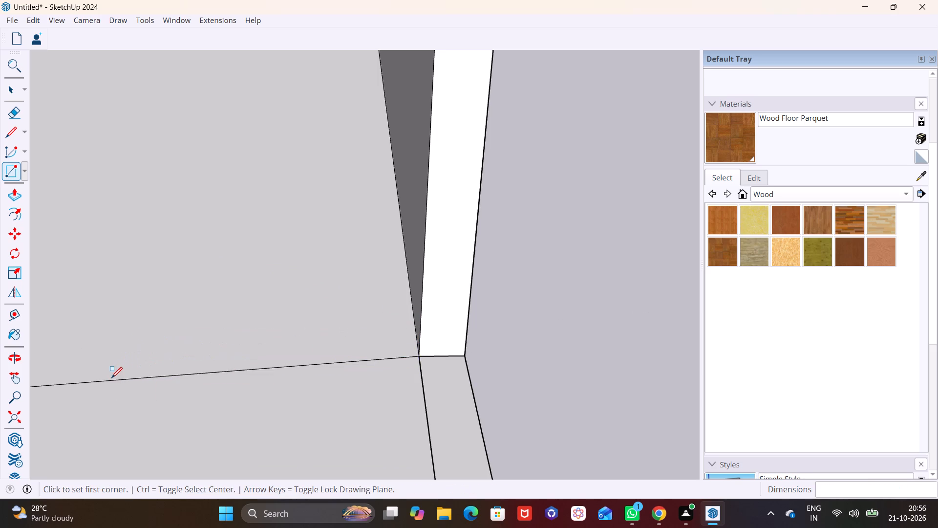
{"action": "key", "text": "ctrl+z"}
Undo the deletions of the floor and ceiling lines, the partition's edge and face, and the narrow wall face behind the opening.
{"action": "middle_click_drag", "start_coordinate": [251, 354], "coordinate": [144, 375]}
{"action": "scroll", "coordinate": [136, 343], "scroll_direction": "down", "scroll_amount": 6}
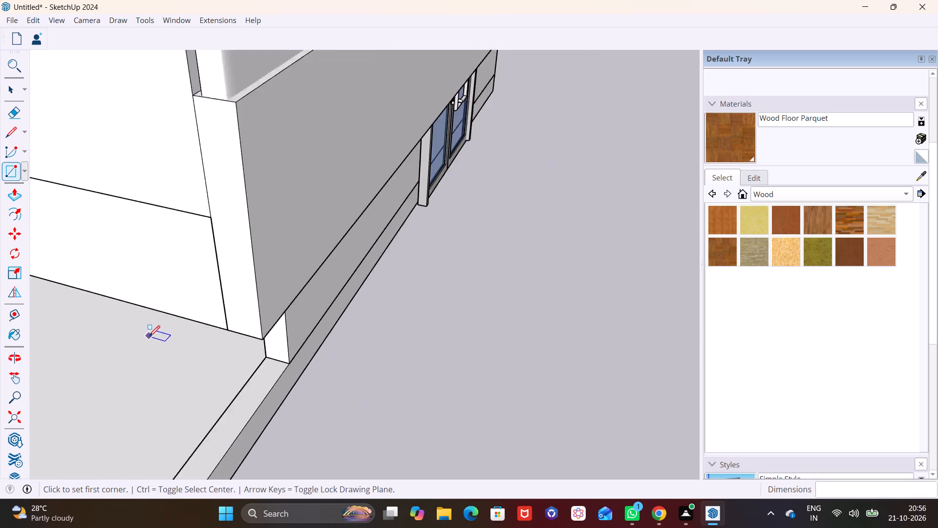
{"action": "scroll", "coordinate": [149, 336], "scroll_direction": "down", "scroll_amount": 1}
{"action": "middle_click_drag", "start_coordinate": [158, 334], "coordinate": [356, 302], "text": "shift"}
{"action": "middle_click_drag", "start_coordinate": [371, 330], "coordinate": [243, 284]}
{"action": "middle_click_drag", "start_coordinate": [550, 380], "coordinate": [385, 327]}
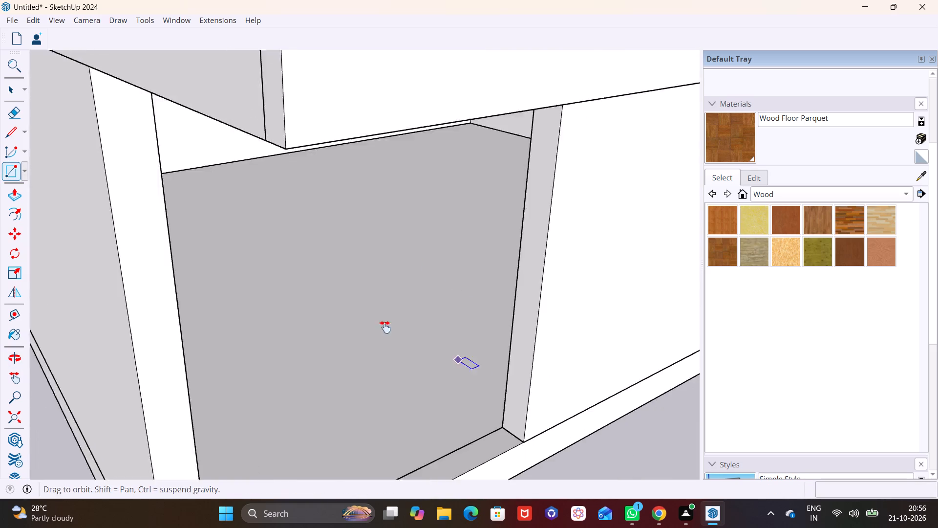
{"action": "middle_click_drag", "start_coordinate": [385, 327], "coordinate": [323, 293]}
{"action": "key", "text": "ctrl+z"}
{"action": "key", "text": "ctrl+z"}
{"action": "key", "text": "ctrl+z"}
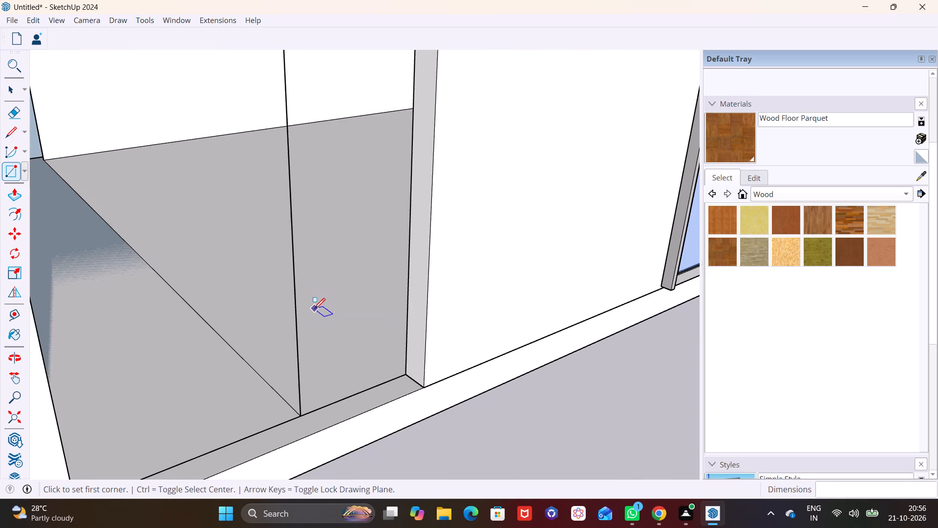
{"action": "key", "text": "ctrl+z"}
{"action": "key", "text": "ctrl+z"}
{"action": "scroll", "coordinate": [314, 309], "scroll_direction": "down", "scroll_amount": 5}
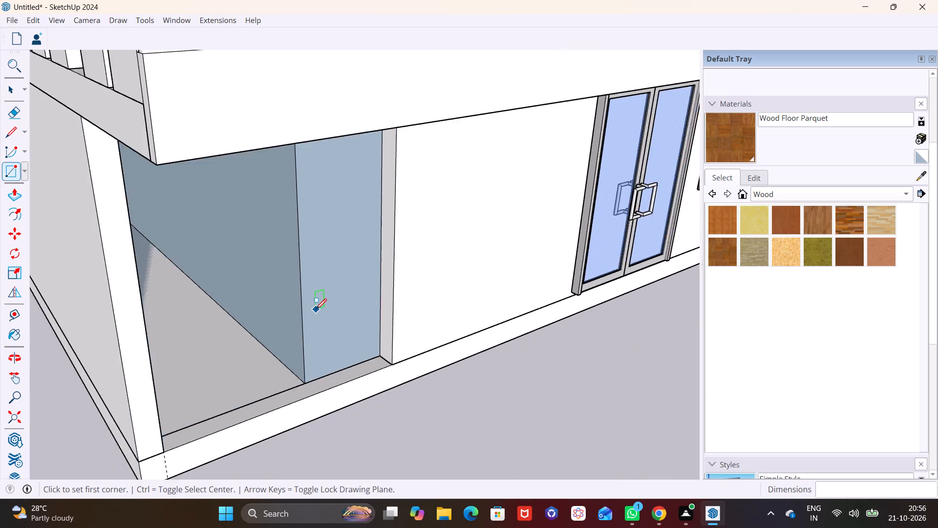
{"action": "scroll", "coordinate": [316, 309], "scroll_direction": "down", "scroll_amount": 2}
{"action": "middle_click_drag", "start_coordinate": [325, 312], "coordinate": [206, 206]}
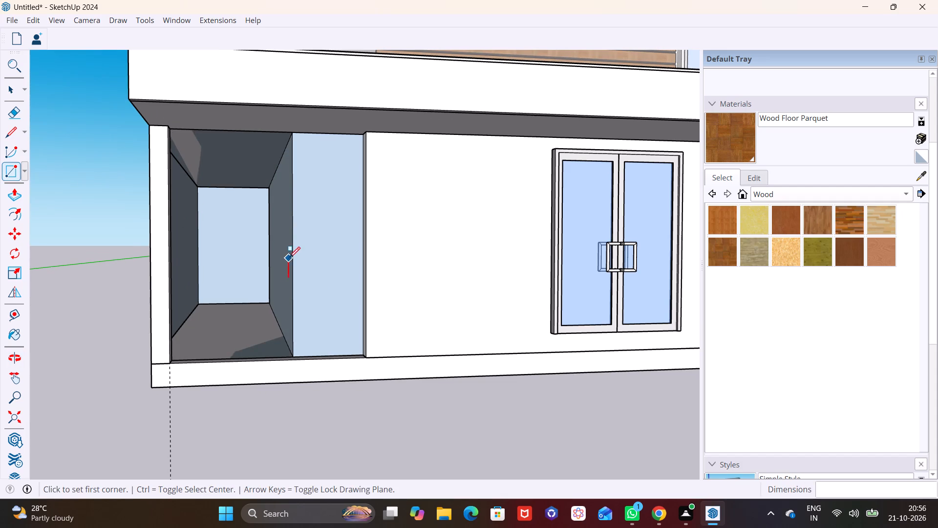
Push the interior partition face behind the corner opening about 3' 1 5/16" toward the glazed door side, in line with the opening's edge.
{"action": "middle_click_drag", "start_coordinate": [319, 268], "coordinate": [394, 309]}
{"action": "key", "text": "space"}
{"action": "left_click", "coordinate": [317, 275]}
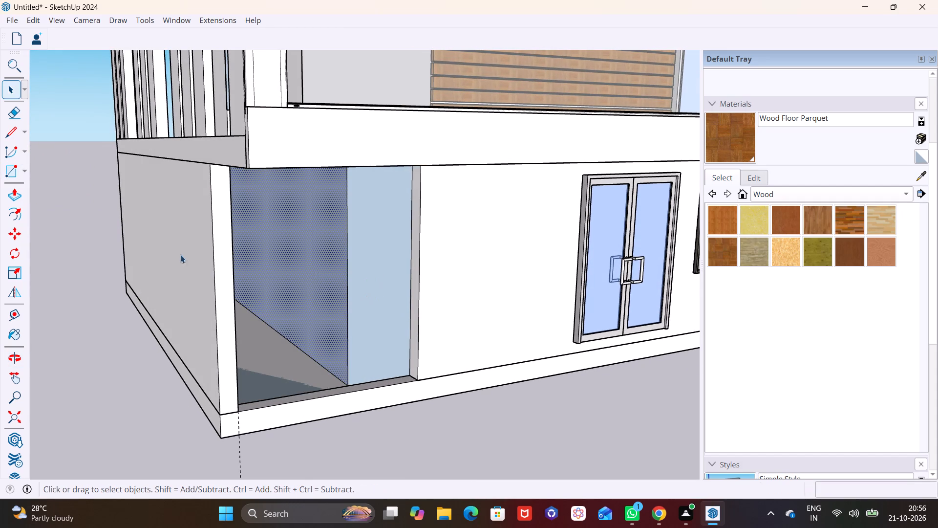
{"action": "left_click", "coordinate": [15, 190]}
{"action": "left_click", "coordinate": [297, 260]}
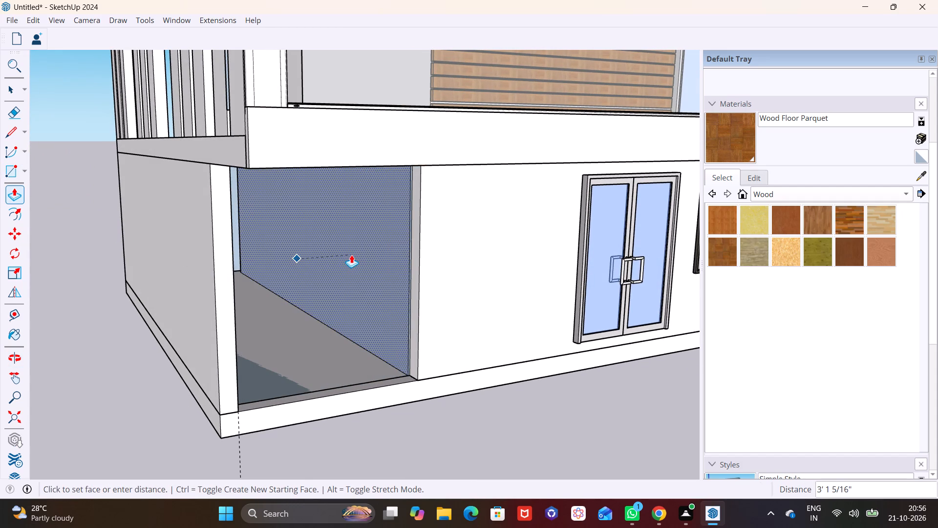
{"action": "left_click", "coordinate": [351, 255]}
{"action": "key", "text": "space"}
{"action": "left_click", "coordinate": [461, 426]}
Examine the widened corner opening and the ground-floor front wall from several angles.
{"action": "middle_click_drag", "start_coordinate": [464, 409], "coordinate": [341, 347]}
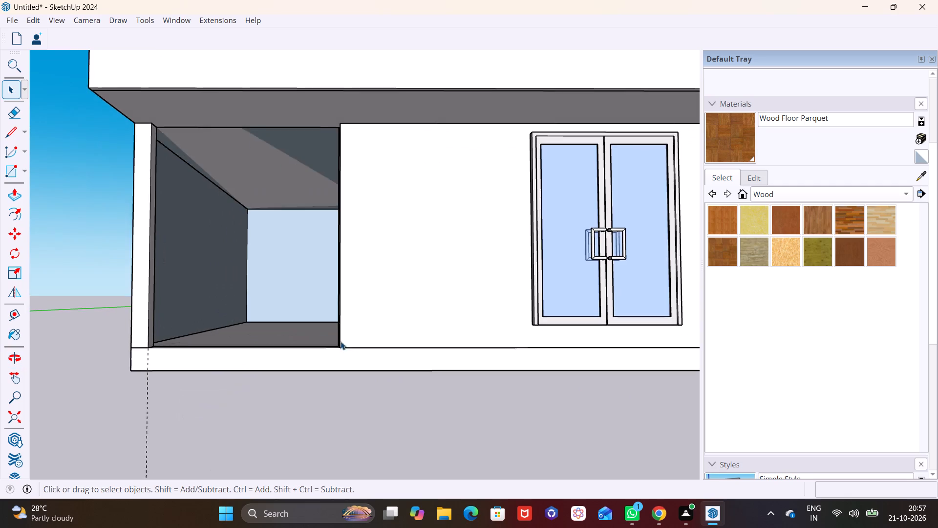
{"action": "scroll", "coordinate": [344, 340], "scroll_direction": "down", "scroll_amount": 3}
{"action": "left_click", "coordinate": [359, 416]}
{"action": "middle_click_drag", "start_coordinate": [343, 375], "coordinate": [263, 405], "text": "shift"}
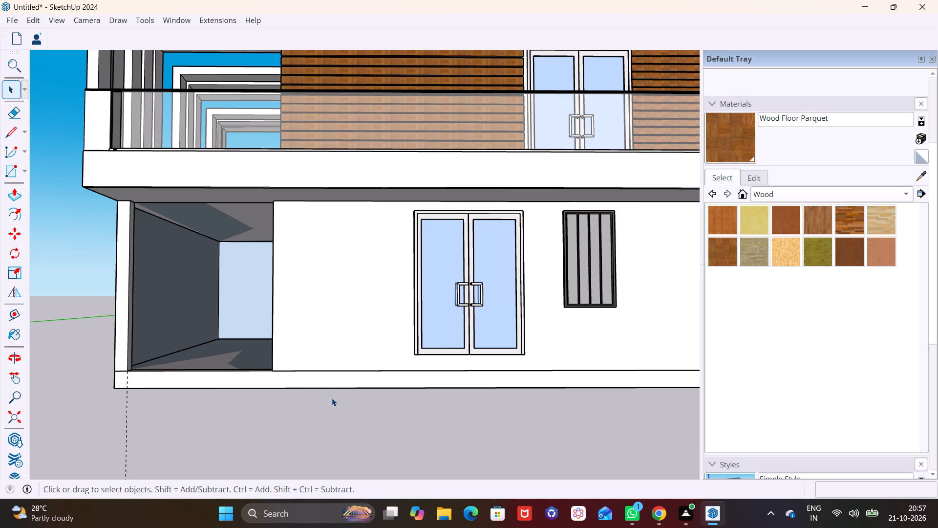
{"action": "middle_click_drag", "start_coordinate": [333, 399], "coordinate": [278, 412]}
{"action": "middle_click_drag", "start_coordinate": [282, 412], "coordinate": [402, 411]}
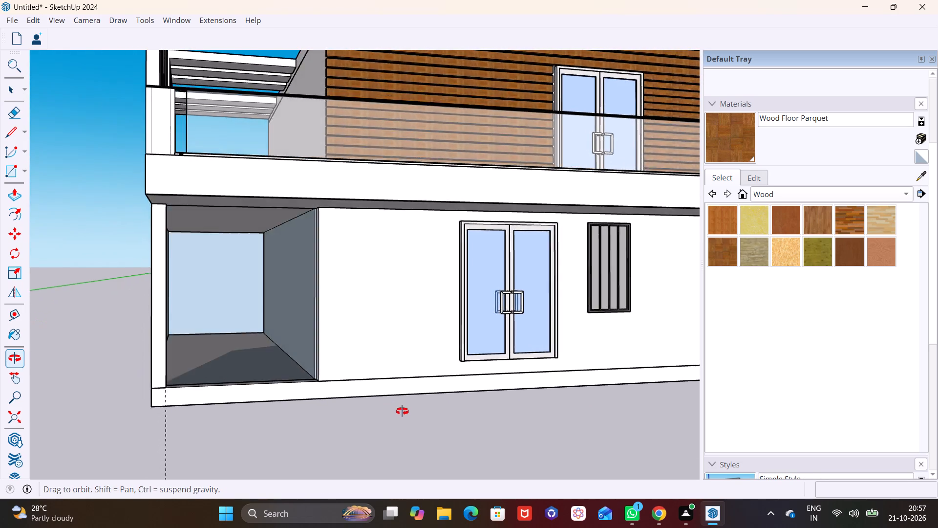
{"action": "middle_click_drag", "start_coordinate": [402, 411], "coordinate": [396, 433]}
{"action": "middle_click_drag", "start_coordinate": [345, 396], "coordinate": [311, 385]}
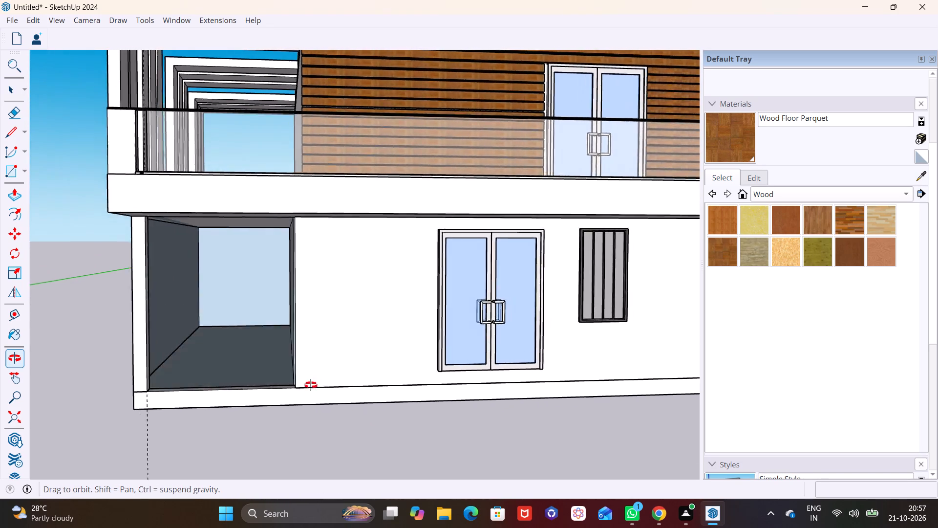
{"action": "middle_click_drag", "start_coordinate": [311, 385], "coordinate": [283, 383]}
{"action": "middle_click_drag", "start_coordinate": [292, 382], "coordinate": [372, 376]}
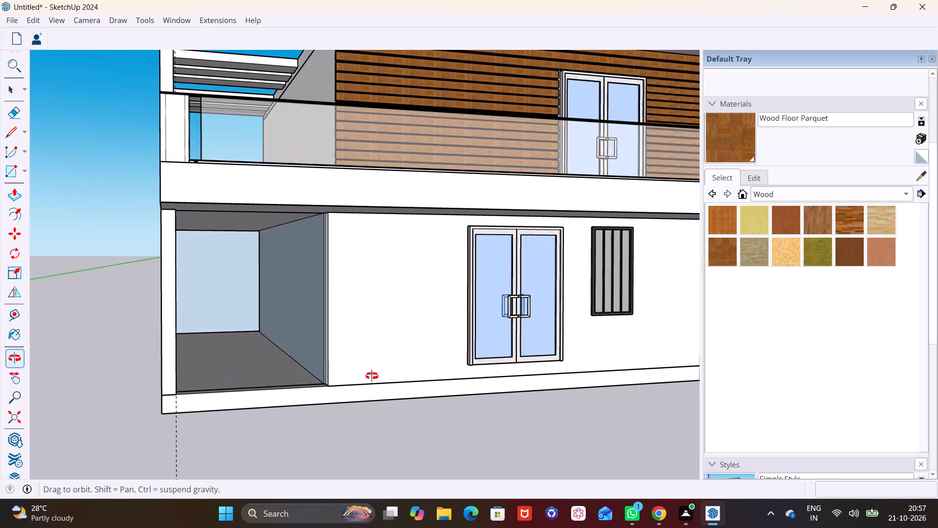
{"action": "middle_click_drag", "start_coordinate": [372, 376], "coordinate": [317, 395]}
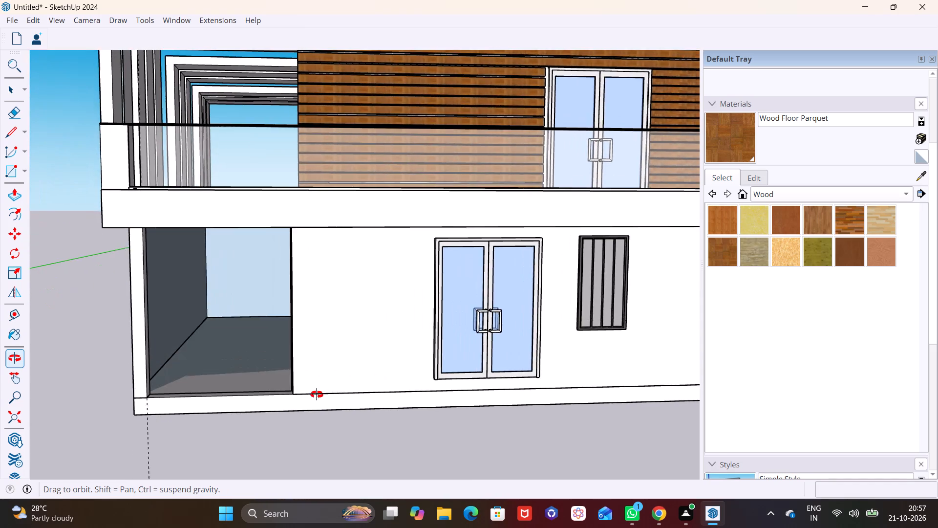
{"action": "middle_click_drag", "start_coordinate": [317, 395], "coordinate": [429, 378]}
Push the outer face of the ground-floor side wall inward 9" to open up that side of the corner.
{"action": "left_click", "coordinate": [189, 303]}
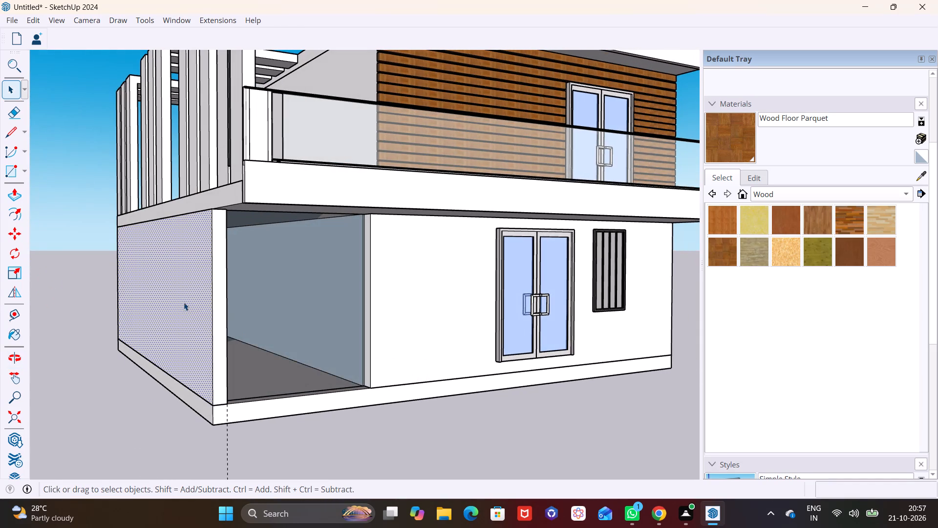
{"action": "left_click", "coordinate": [17, 198]}
{"action": "left_click", "coordinate": [182, 283]}
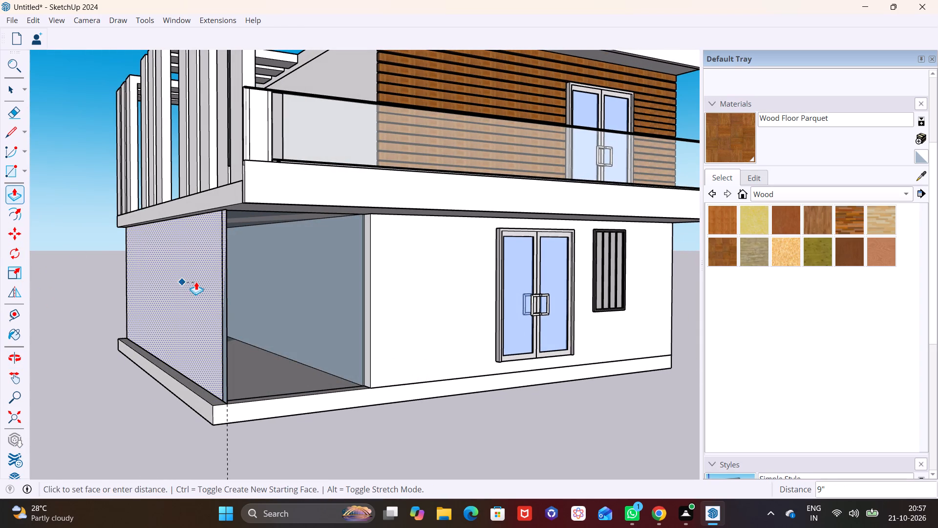
{"action": "left_click", "coordinate": [202, 282]}
Erase the two vertical edges of the thin post left at the open corner.
{"action": "scroll", "coordinate": [210, 320], "scroll_direction": "up", "scroll_amount": 3}
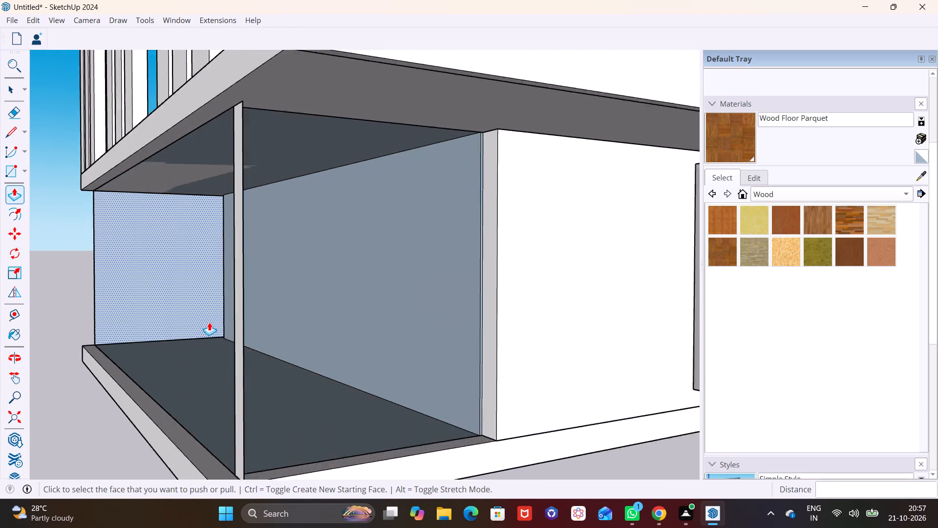
{"action": "scroll", "coordinate": [209, 322], "scroll_direction": "up", "scroll_amount": 2}
{"action": "key", "text": "space"}
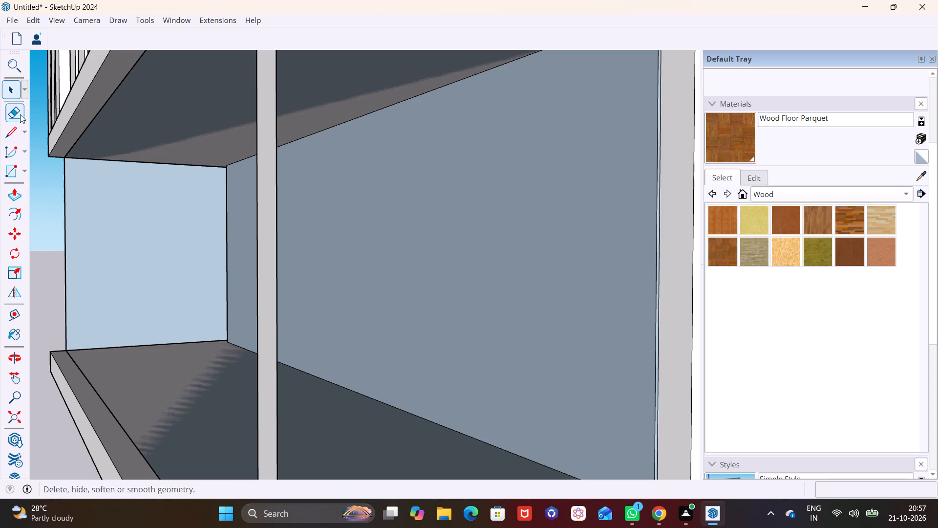
{"action": "left_click", "coordinate": [20, 114]}
{"action": "left_click", "coordinate": [256, 251]}
{"action": "left_click", "coordinate": [277, 250]}
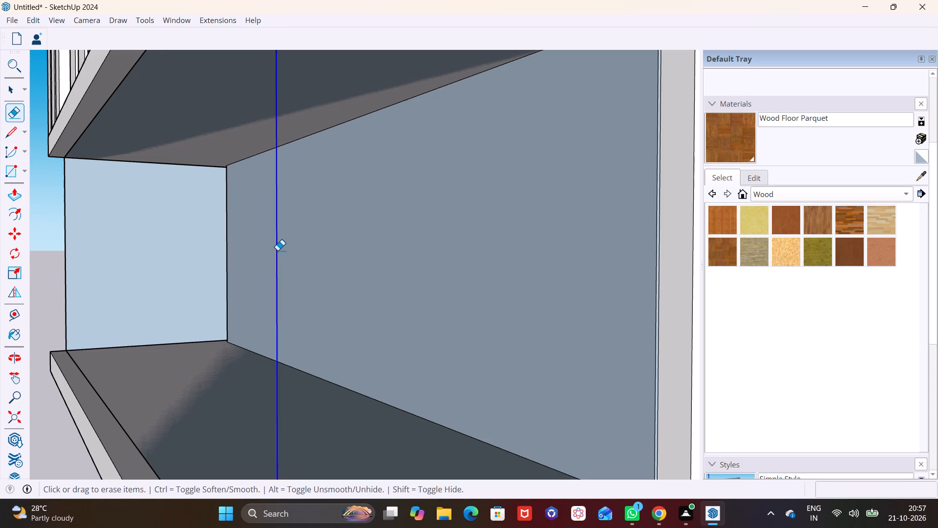
Erase the leftover wall outline lines along the side and front edges of the corner floor slab.
{"action": "scroll", "coordinate": [274, 255], "scroll_direction": "down", "scroll_amount": 4}
{"action": "middle_click_drag", "start_coordinate": [219, 308], "coordinate": [292, 324]}
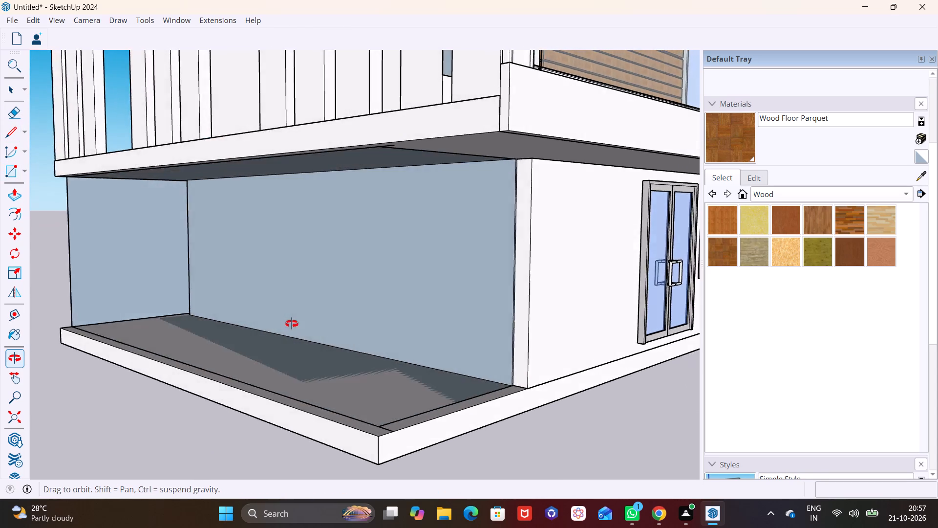
{"action": "middle_click_drag", "start_coordinate": [292, 324], "coordinate": [169, 321]}
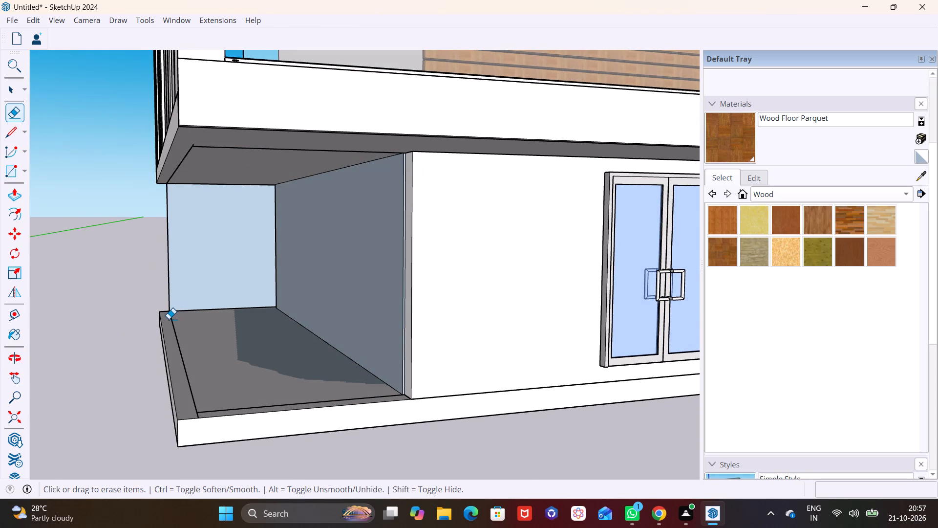
{"action": "scroll", "coordinate": [173, 318], "scroll_direction": "down", "scroll_amount": 2}
{"action": "middle_click_drag", "start_coordinate": [190, 323], "coordinate": [166, 327]}
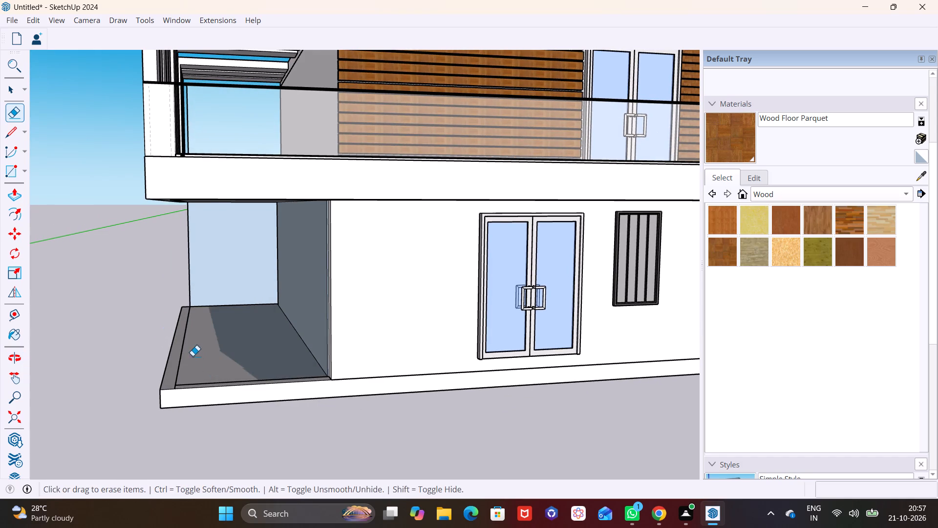
{"action": "left_click", "coordinate": [183, 348]}
{"action": "left_click", "coordinate": [188, 383]}
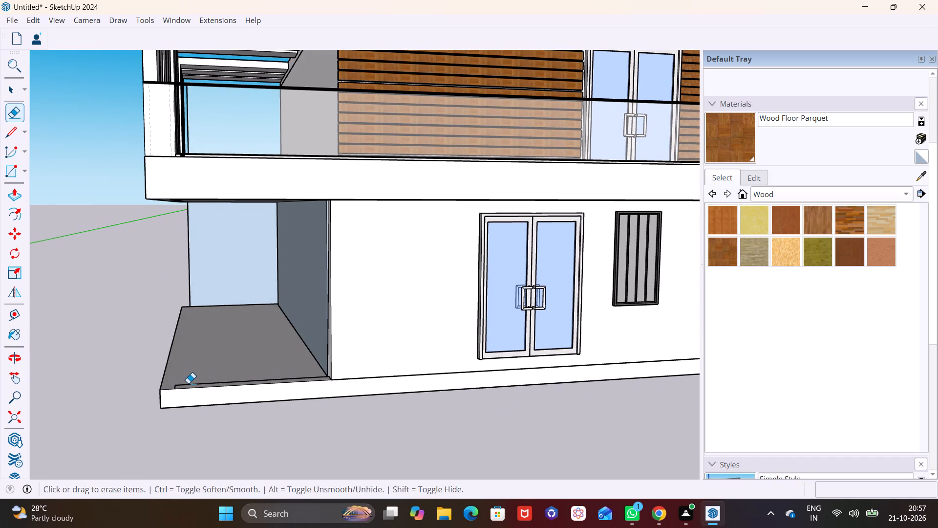
{"action": "left_click", "coordinate": [175, 385]}
Erase the leftover wall outline lines on the underside of the upper slab above the open corner.
{"action": "scroll", "coordinate": [202, 351], "scroll_direction": "down", "scroll_amount": 4}
{"action": "middle_click_drag", "start_coordinate": [203, 351], "coordinate": [287, 282]}
{"action": "scroll", "coordinate": [284, 278], "scroll_direction": "up", "scroll_amount": 1}
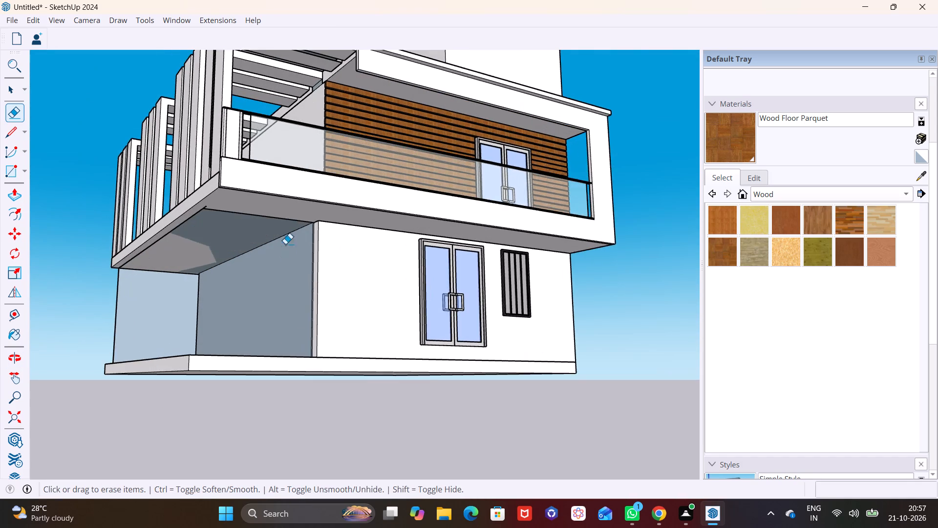
{"action": "scroll", "coordinate": [248, 213], "scroll_direction": "up", "scroll_amount": 7}
{"action": "left_click", "coordinate": [231, 211]}
{"action": "left_click", "coordinate": [227, 212]}
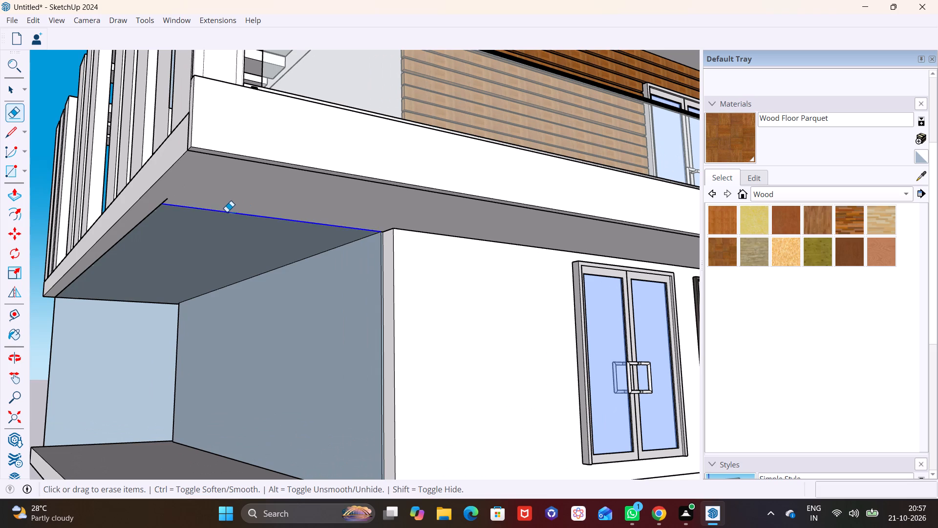
{"action": "left_click", "coordinate": [162, 203]}
{"action": "scroll", "coordinate": [174, 237], "scroll_direction": "down", "scroll_amount": 3}
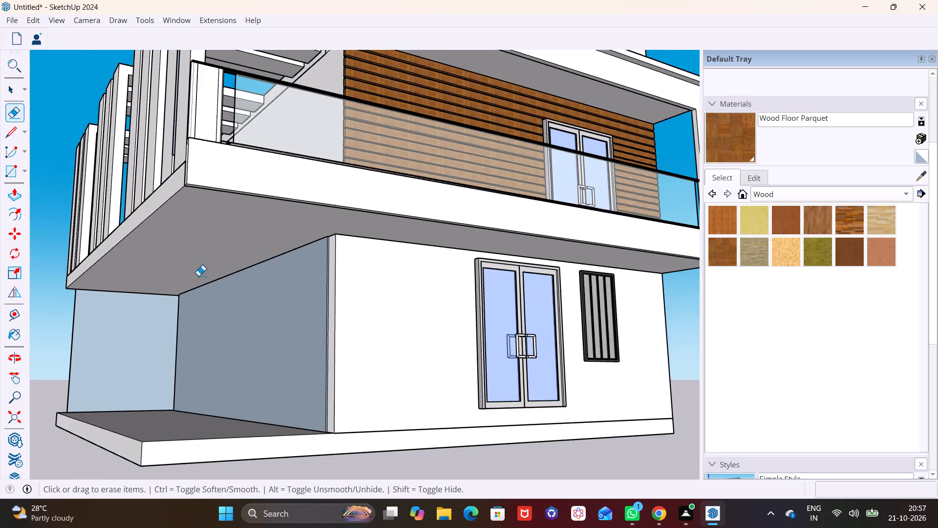
Examine the open ground-floor corner and its slab from above and from the front.
{"action": "middle_click_drag", "start_coordinate": [209, 280], "coordinate": [117, 334]}
{"action": "scroll", "coordinate": [158, 391], "scroll_direction": "down", "scroll_amount": 2}
{"action": "middle_click_drag", "start_coordinate": [181, 417], "coordinate": [210, 331]}
{"action": "middle_click_drag", "start_coordinate": [209, 336], "coordinate": [280, 365]}
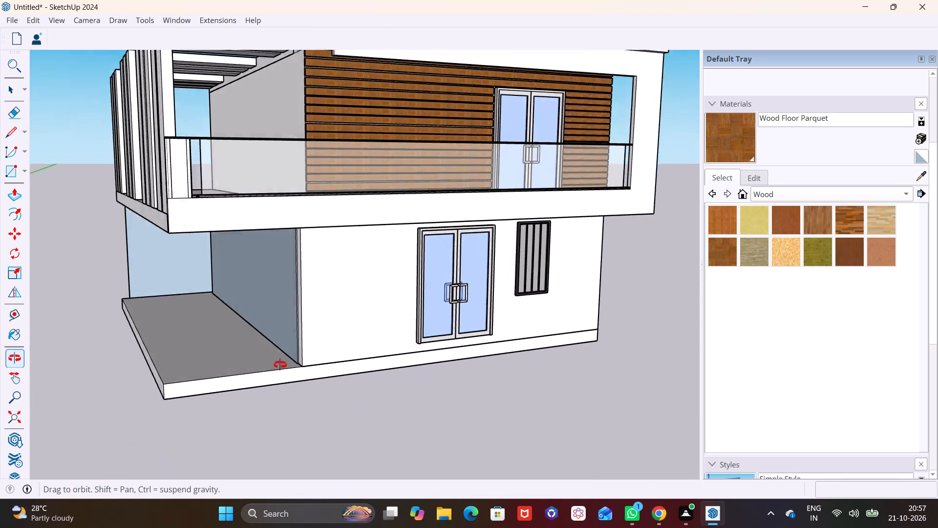
{"action": "middle_click_drag", "start_coordinate": [280, 365], "coordinate": [205, 322]}
{"action": "key", "text": "space"}
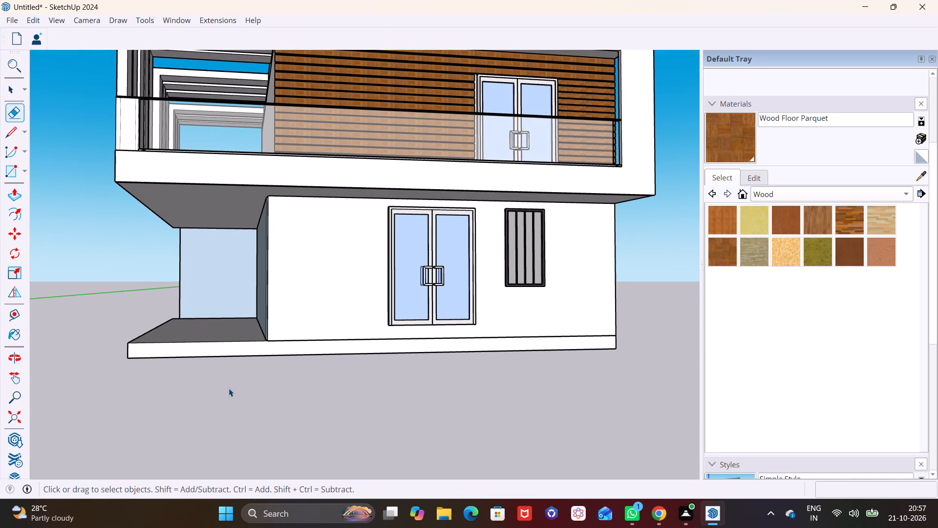
{"action": "left_click", "coordinate": [229, 388]}
Draw a strip rectangle about 6 7/8" high and 26' 11/16" long across the top of the ground-floor front wall.
{"action": "middle_click_drag", "start_coordinate": [334, 263], "coordinate": [262, 356]}
{"action": "scroll", "coordinate": [238, 336], "scroll_direction": "up", "scroll_amount": 4}
{"action": "middle_click_drag", "start_coordinate": [248, 337], "coordinate": [245, 337], "text": "shift"}
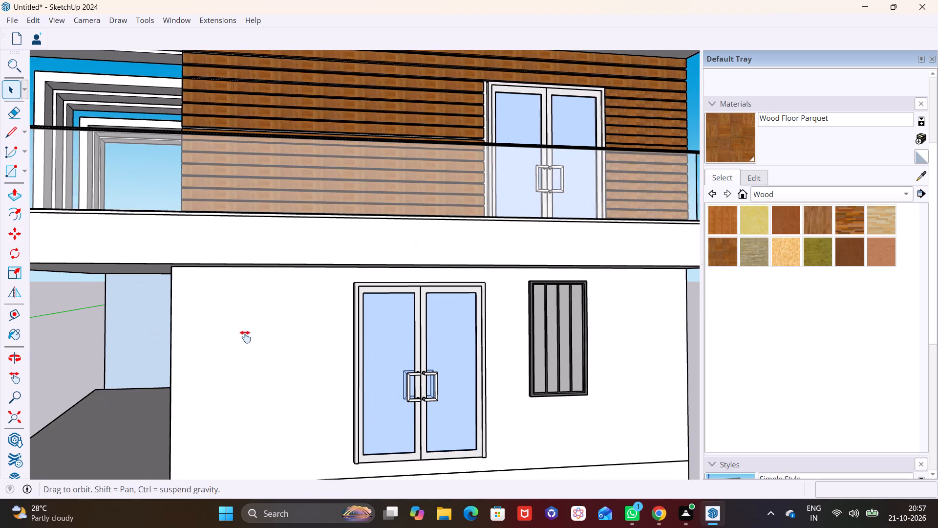
{"action": "middle_click_drag", "start_coordinate": [245, 337], "coordinate": [228, 308], "text": "shift"}
{"action": "scroll", "coordinate": [280, 295], "scroll_direction": "up", "scroll_amount": 1}
{"action": "middle_click_drag", "start_coordinate": [280, 295], "coordinate": [251, 260]}
{"action": "left_click", "coordinate": [27, 169]}
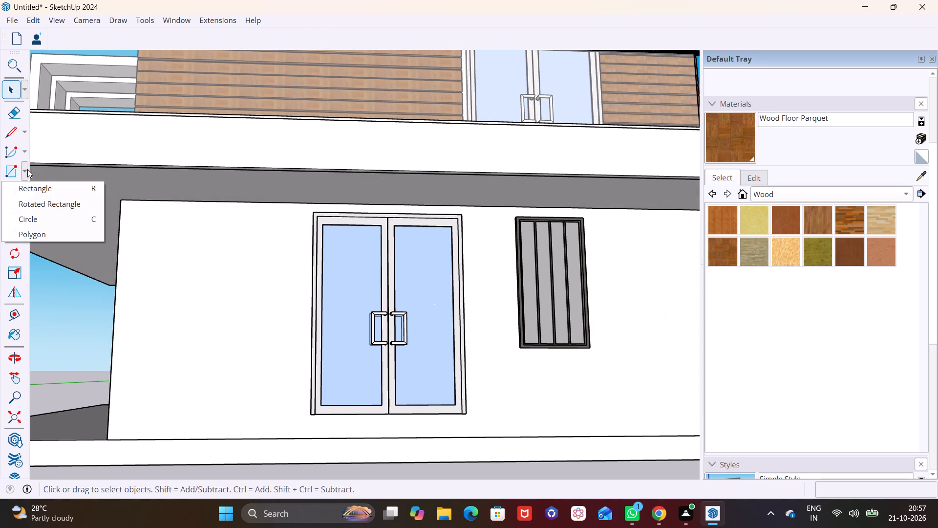
{"action": "left_click", "coordinate": [37, 188]}
{"action": "middle_click_drag", "start_coordinate": [216, 275], "coordinate": [256, 324]}
{"action": "scroll", "coordinate": [269, 296], "scroll_direction": "up", "scroll_amount": 5}
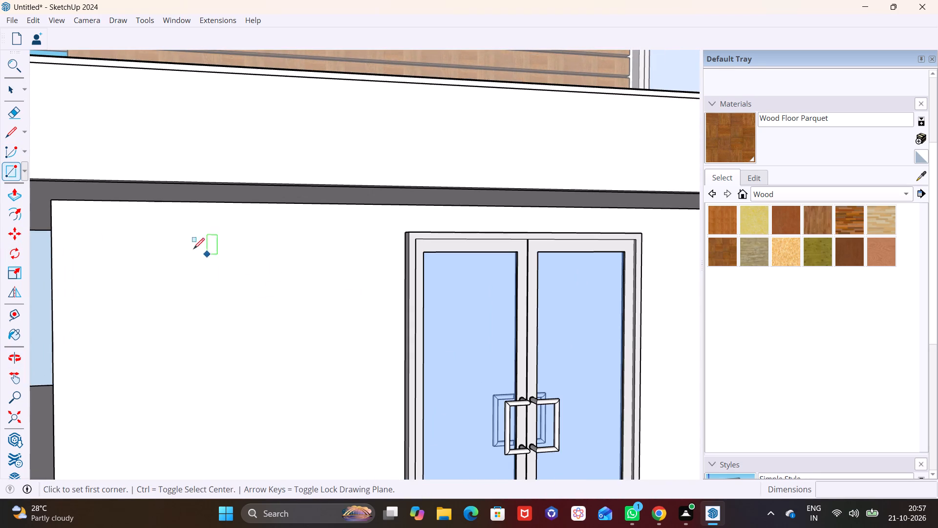
{"action": "left_click", "coordinate": [52, 200]}
{"action": "scroll", "coordinate": [313, 221], "scroll_direction": "down", "scroll_amount": 2}
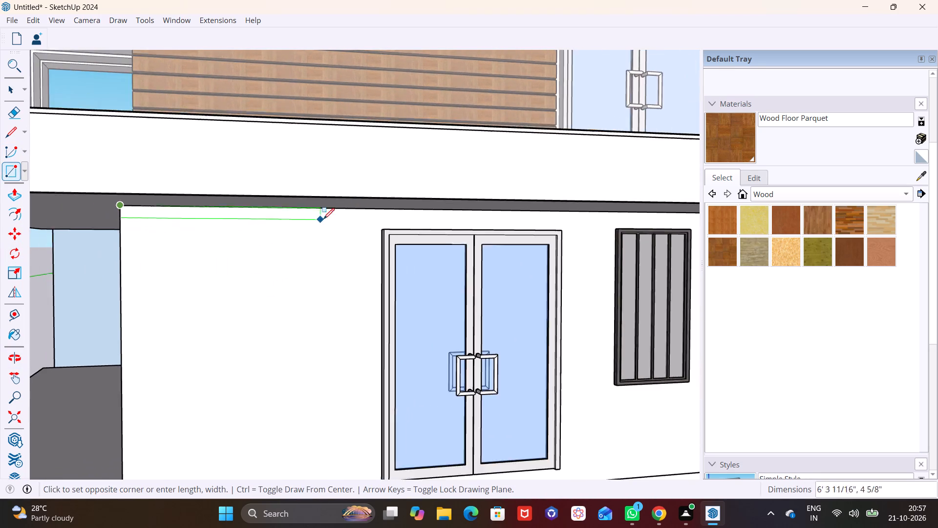
{"action": "scroll", "coordinate": [323, 219], "scroll_direction": "down", "scroll_amount": 3}
{"action": "middle_click_drag", "start_coordinate": [487, 219], "coordinate": [242, 304], "text": "shift"}
{"action": "middle_click_drag", "start_coordinate": [377, 311], "coordinate": [367, 282]}
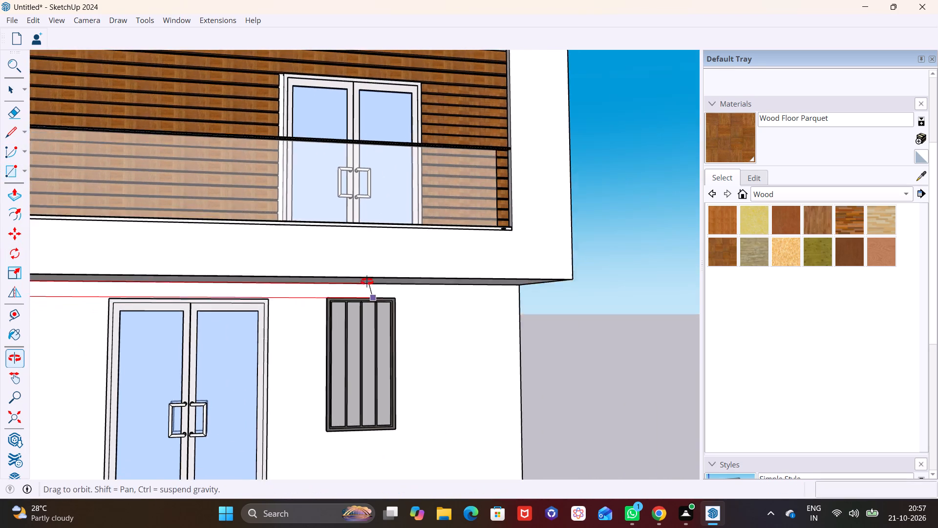
{"action": "middle_click_drag", "start_coordinate": [367, 282], "coordinate": [368, 276]}
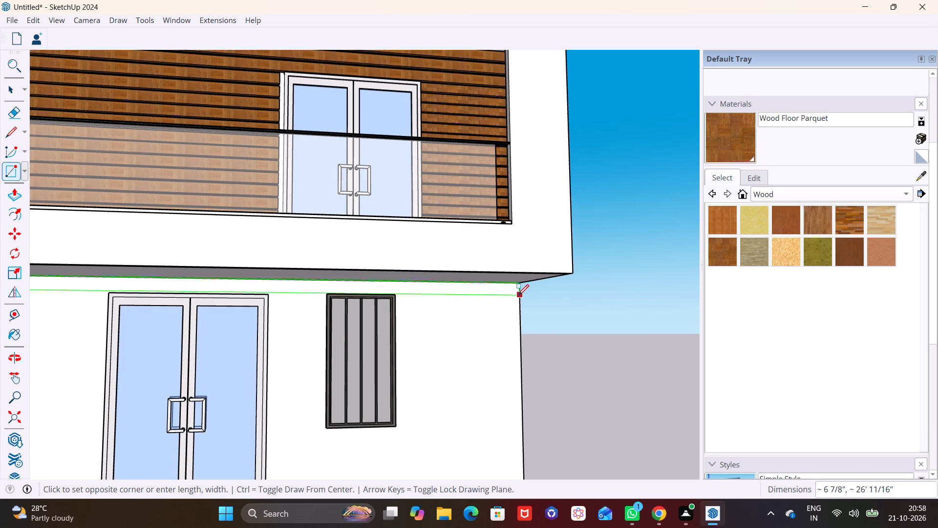
{"action": "left_click", "coordinate": [518, 295]}
Pull the strip above the ground-floor door and window outward about 9 5/8".
{"action": "key", "text": "space"}
{"action": "middle_click_drag", "start_coordinate": [309, 313], "coordinate": [533, 259], "text": "shift"}
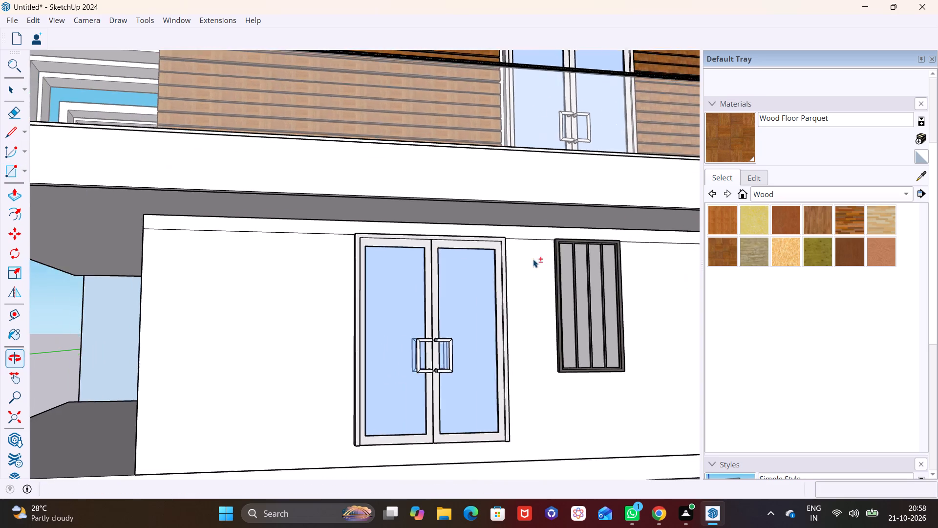
{"action": "middle_click_drag", "start_coordinate": [533, 259], "coordinate": [533, 260], "text": "shift"}
{"action": "scroll", "coordinate": [281, 247], "scroll_direction": "up", "scroll_amount": 5}
{"action": "middle_click_drag", "start_coordinate": [300, 248], "coordinate": [373, 286]}
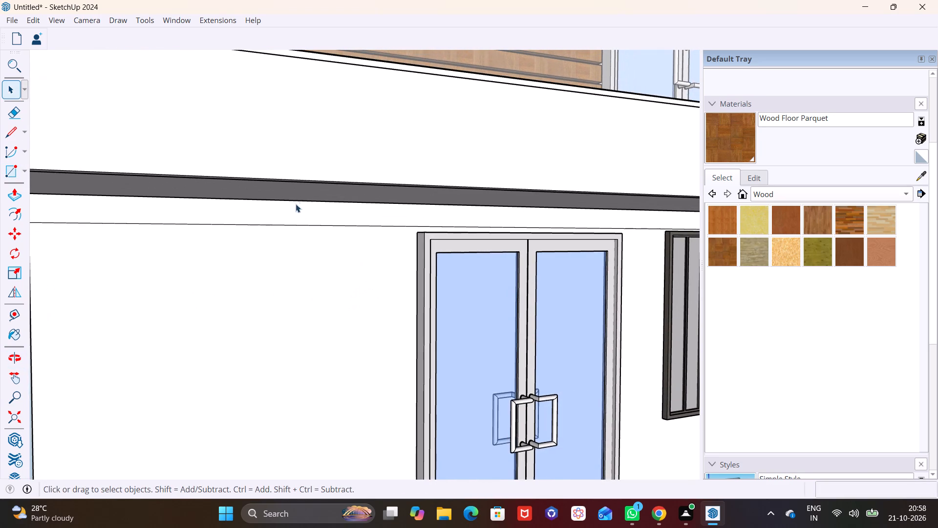
{"action": "double_click", "coordinate": [294, 217]}
{"action": "left_click", "coordinate": [294, 217]}
{"action": "left_click", "coordinate": [294, 217]}
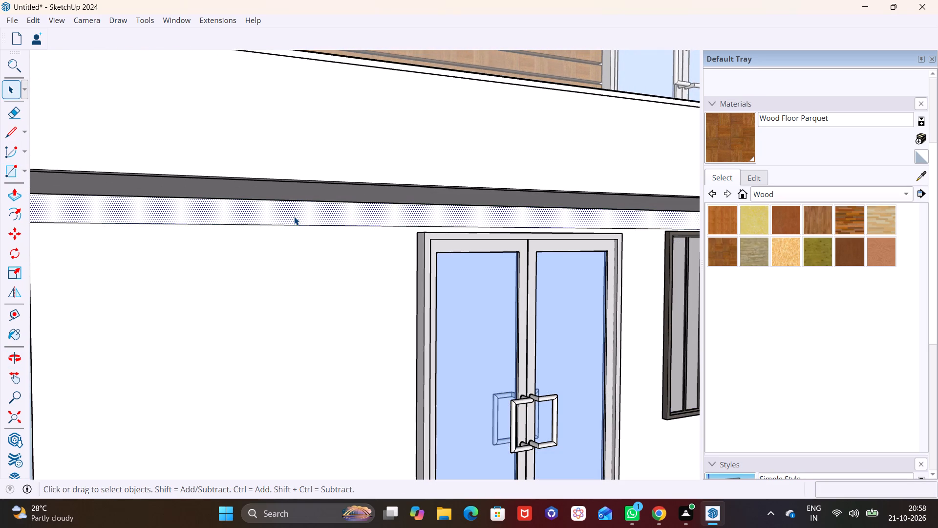
{"action": "left_click", "coordinate": [9, 194]}
{"action": "left_click", "coordinate": [131, 209]}
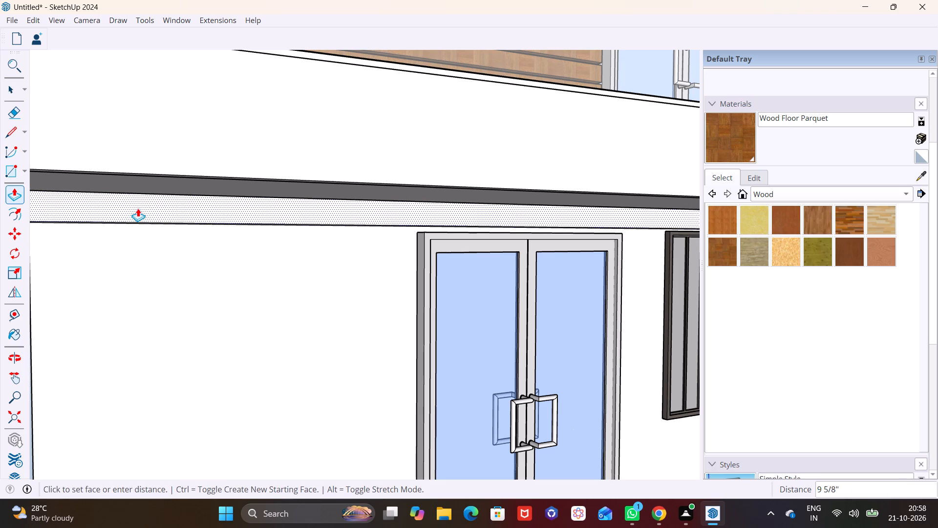
{"action": "left_click", "coordinate": [138, 208]}
Push the projecting strip back toward the front wall about 10 3/8".
{"action": "middle_click_drag", "start_coordinate": [166, 232], "coordinate": [368, 243]}
{"action": "left_click", "coordinate": [291, 223]}
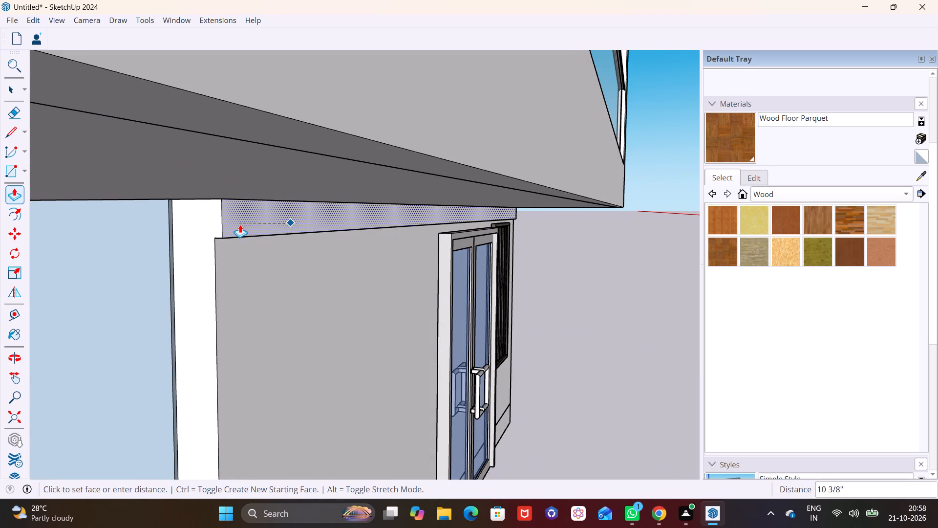
{"action": "left_click", "coordinate": [238, 224]}
{"action": "scroll", "coordinate": [239, 280], "scroll_direction": "down", "scroll_amount": 1}
{"action": "middle_click_drag", "start_coordinate": [235, 280], "coordinate": [212, 279]}
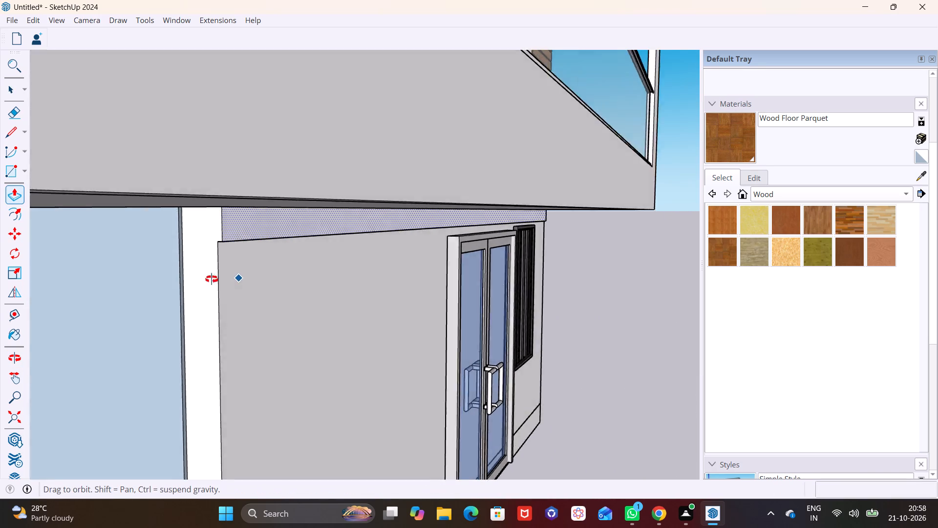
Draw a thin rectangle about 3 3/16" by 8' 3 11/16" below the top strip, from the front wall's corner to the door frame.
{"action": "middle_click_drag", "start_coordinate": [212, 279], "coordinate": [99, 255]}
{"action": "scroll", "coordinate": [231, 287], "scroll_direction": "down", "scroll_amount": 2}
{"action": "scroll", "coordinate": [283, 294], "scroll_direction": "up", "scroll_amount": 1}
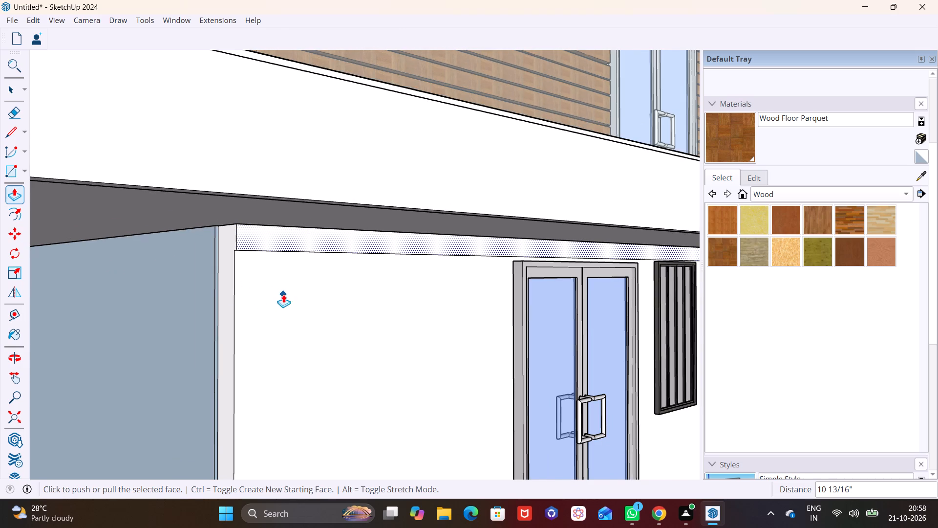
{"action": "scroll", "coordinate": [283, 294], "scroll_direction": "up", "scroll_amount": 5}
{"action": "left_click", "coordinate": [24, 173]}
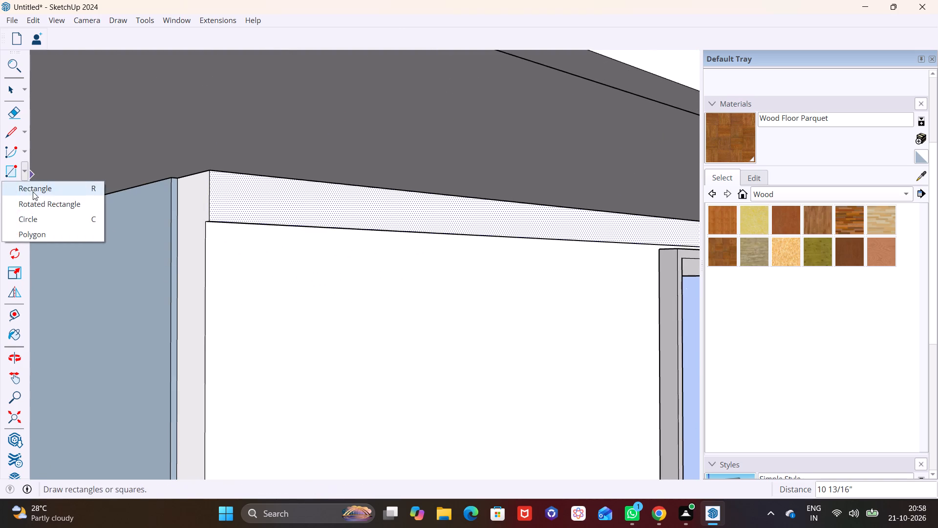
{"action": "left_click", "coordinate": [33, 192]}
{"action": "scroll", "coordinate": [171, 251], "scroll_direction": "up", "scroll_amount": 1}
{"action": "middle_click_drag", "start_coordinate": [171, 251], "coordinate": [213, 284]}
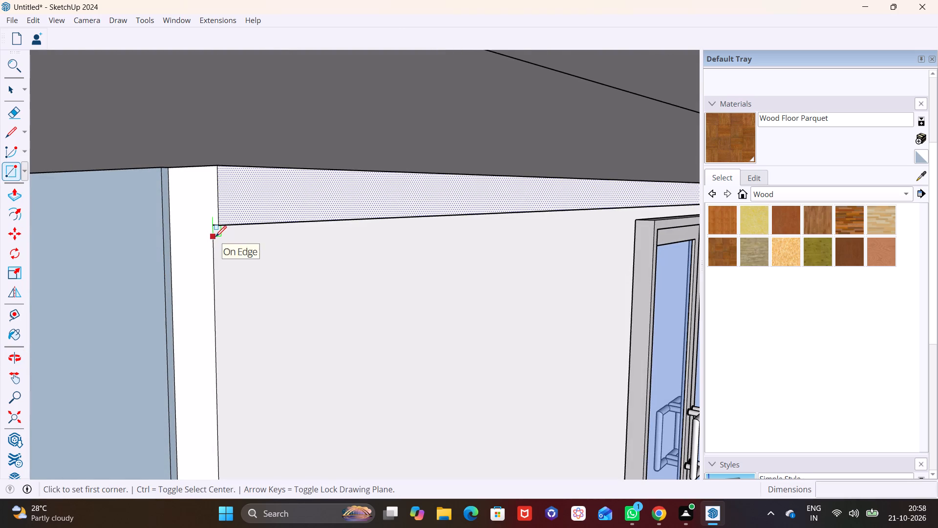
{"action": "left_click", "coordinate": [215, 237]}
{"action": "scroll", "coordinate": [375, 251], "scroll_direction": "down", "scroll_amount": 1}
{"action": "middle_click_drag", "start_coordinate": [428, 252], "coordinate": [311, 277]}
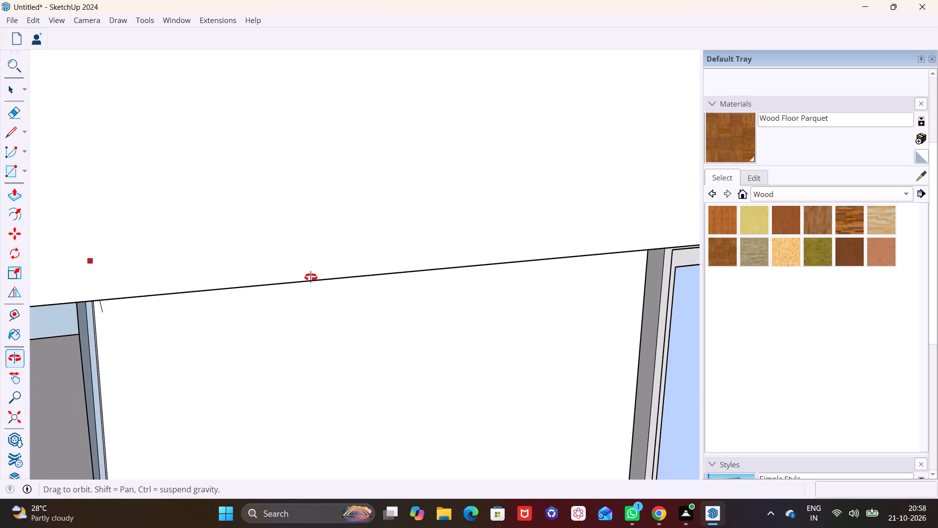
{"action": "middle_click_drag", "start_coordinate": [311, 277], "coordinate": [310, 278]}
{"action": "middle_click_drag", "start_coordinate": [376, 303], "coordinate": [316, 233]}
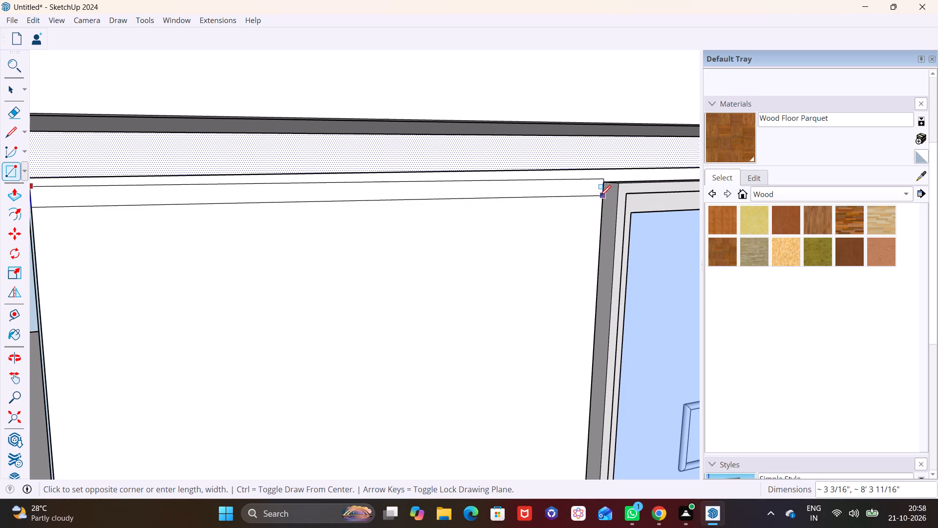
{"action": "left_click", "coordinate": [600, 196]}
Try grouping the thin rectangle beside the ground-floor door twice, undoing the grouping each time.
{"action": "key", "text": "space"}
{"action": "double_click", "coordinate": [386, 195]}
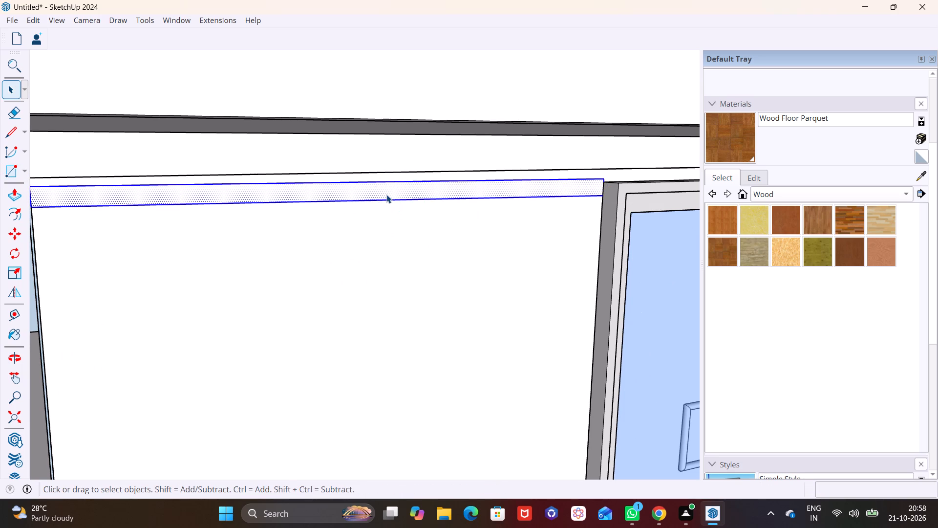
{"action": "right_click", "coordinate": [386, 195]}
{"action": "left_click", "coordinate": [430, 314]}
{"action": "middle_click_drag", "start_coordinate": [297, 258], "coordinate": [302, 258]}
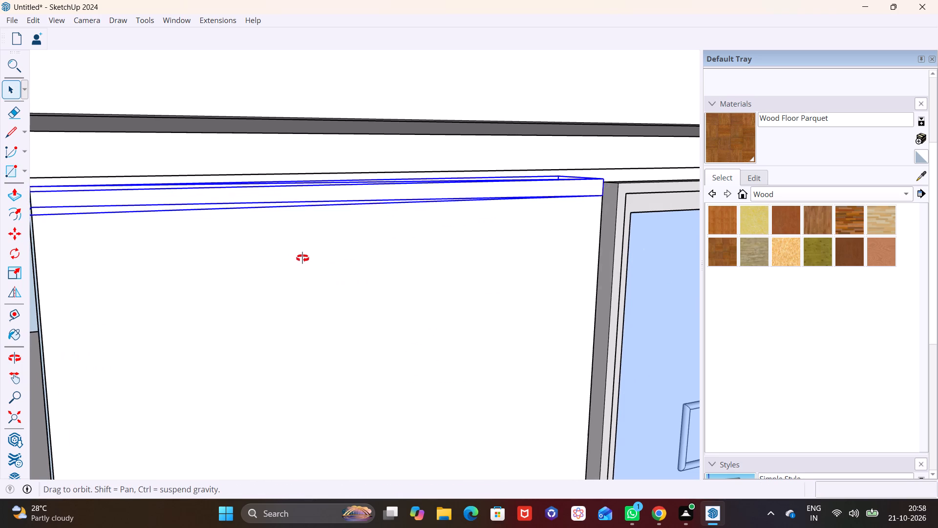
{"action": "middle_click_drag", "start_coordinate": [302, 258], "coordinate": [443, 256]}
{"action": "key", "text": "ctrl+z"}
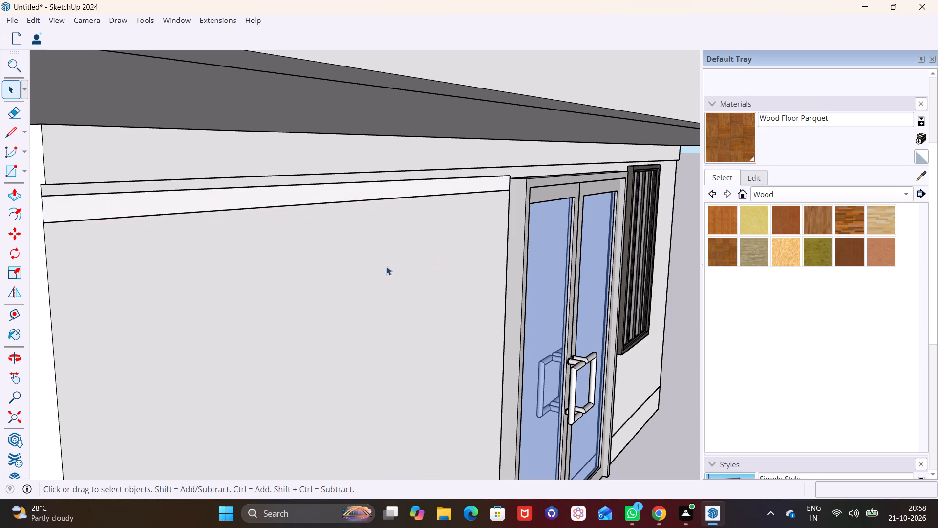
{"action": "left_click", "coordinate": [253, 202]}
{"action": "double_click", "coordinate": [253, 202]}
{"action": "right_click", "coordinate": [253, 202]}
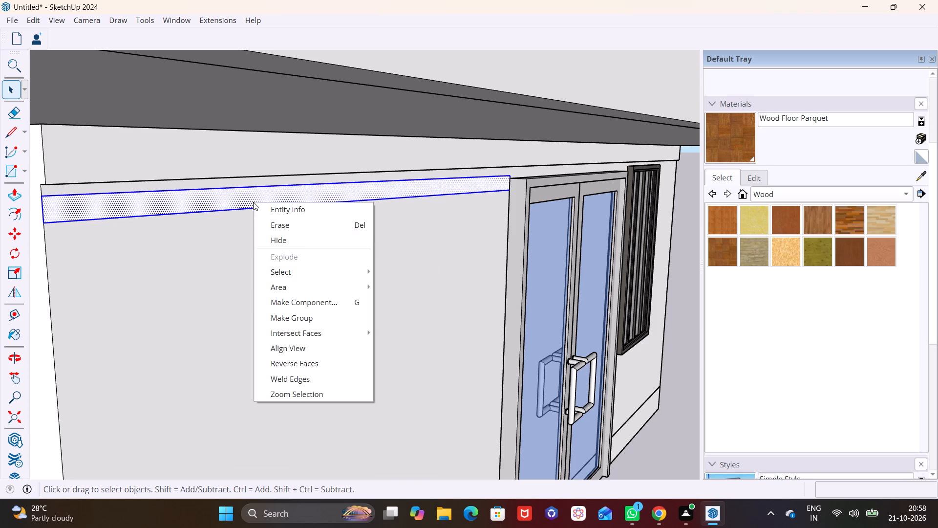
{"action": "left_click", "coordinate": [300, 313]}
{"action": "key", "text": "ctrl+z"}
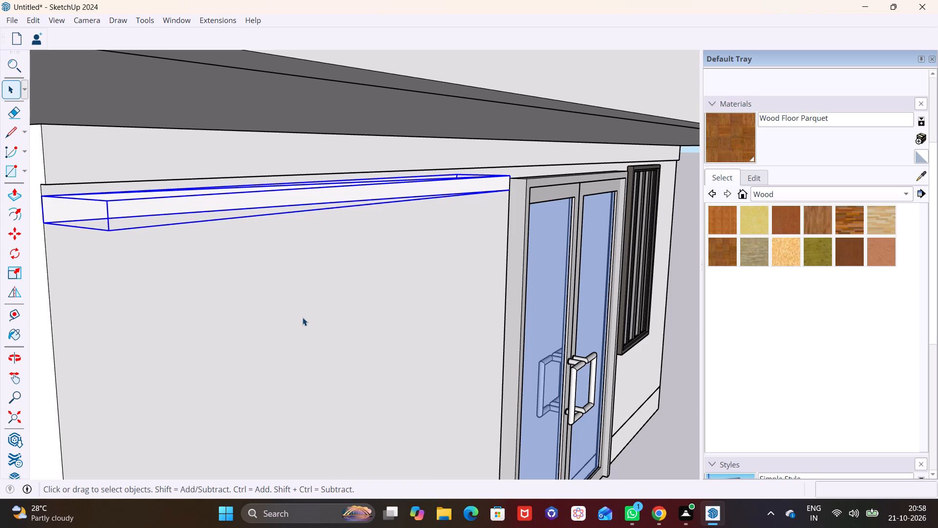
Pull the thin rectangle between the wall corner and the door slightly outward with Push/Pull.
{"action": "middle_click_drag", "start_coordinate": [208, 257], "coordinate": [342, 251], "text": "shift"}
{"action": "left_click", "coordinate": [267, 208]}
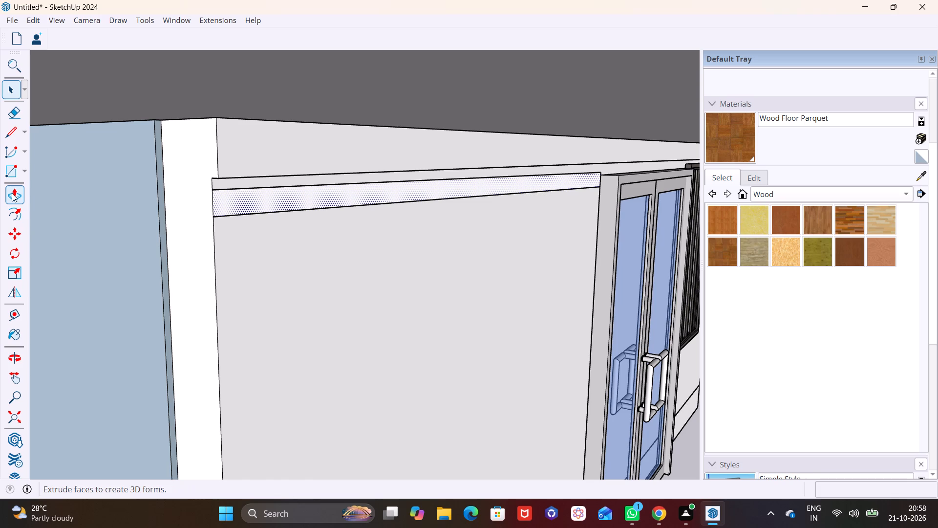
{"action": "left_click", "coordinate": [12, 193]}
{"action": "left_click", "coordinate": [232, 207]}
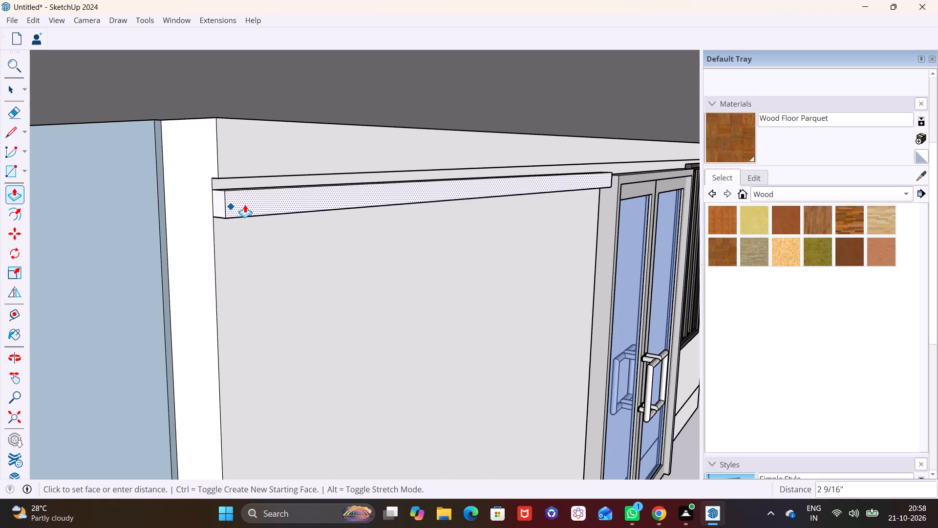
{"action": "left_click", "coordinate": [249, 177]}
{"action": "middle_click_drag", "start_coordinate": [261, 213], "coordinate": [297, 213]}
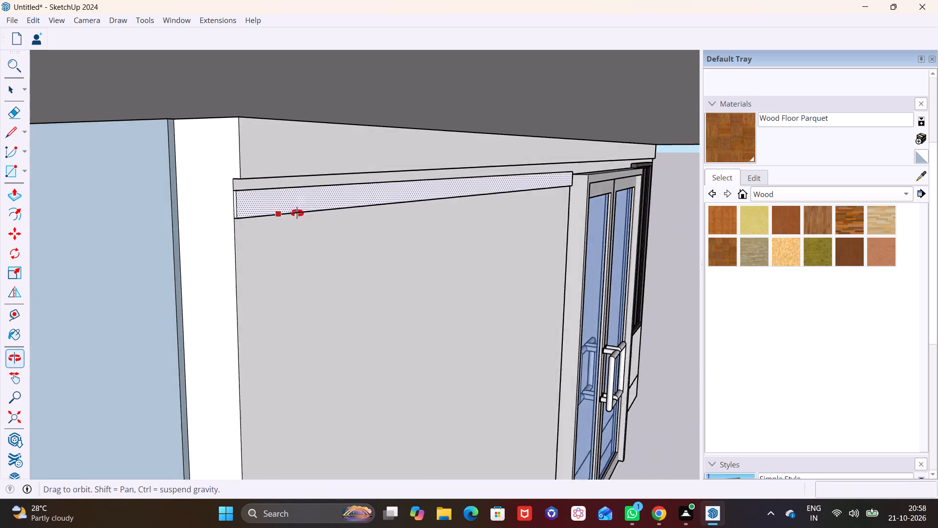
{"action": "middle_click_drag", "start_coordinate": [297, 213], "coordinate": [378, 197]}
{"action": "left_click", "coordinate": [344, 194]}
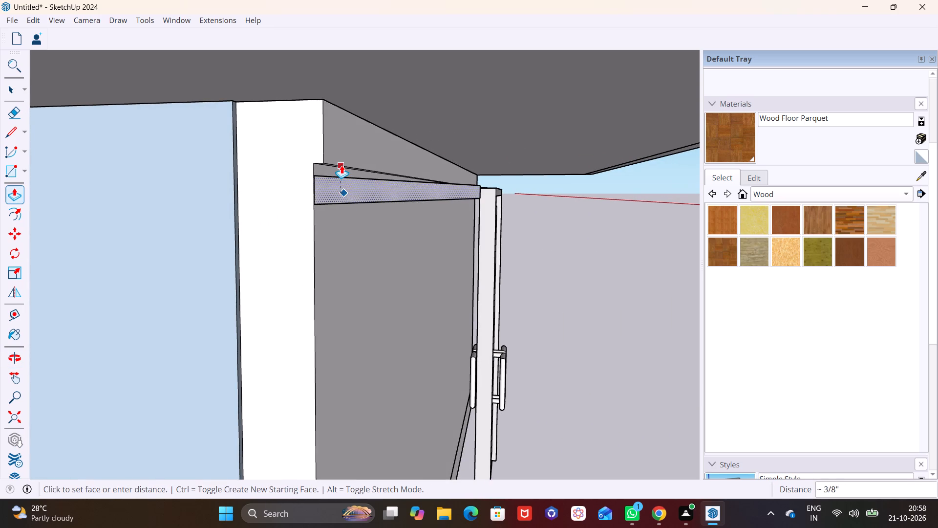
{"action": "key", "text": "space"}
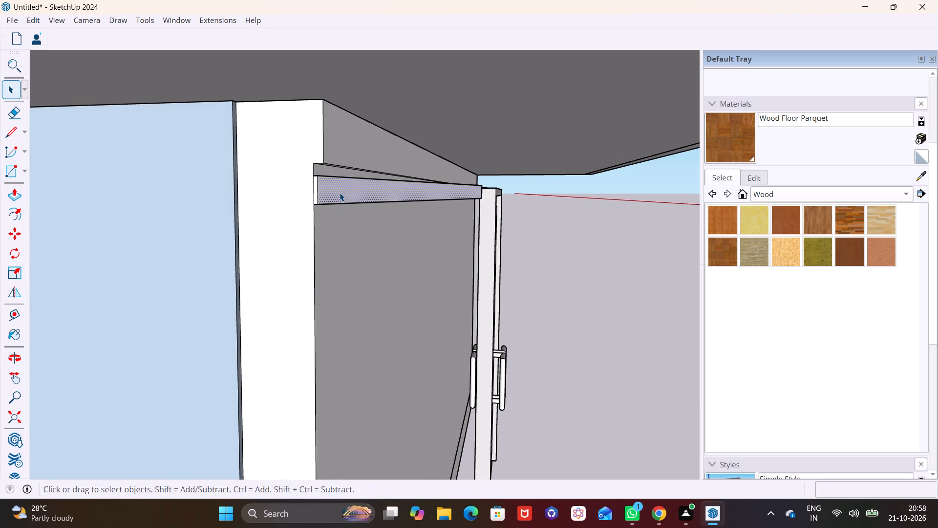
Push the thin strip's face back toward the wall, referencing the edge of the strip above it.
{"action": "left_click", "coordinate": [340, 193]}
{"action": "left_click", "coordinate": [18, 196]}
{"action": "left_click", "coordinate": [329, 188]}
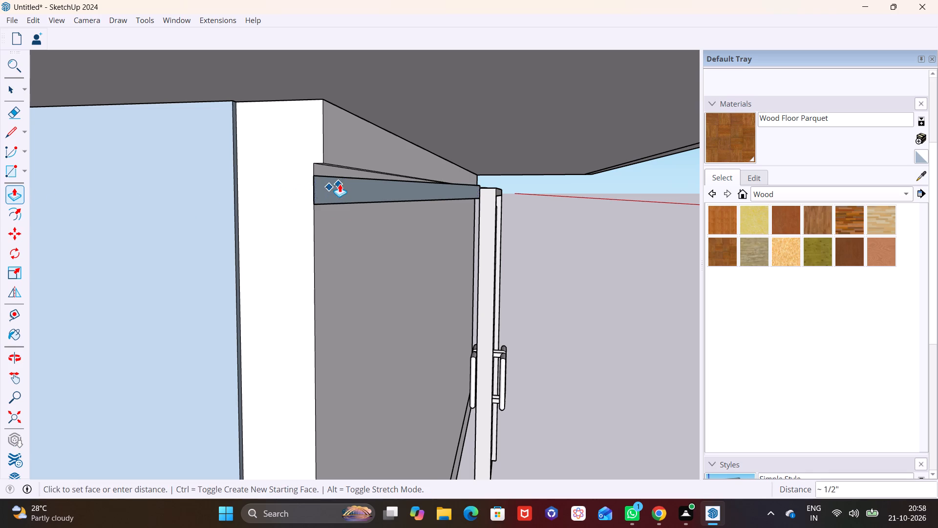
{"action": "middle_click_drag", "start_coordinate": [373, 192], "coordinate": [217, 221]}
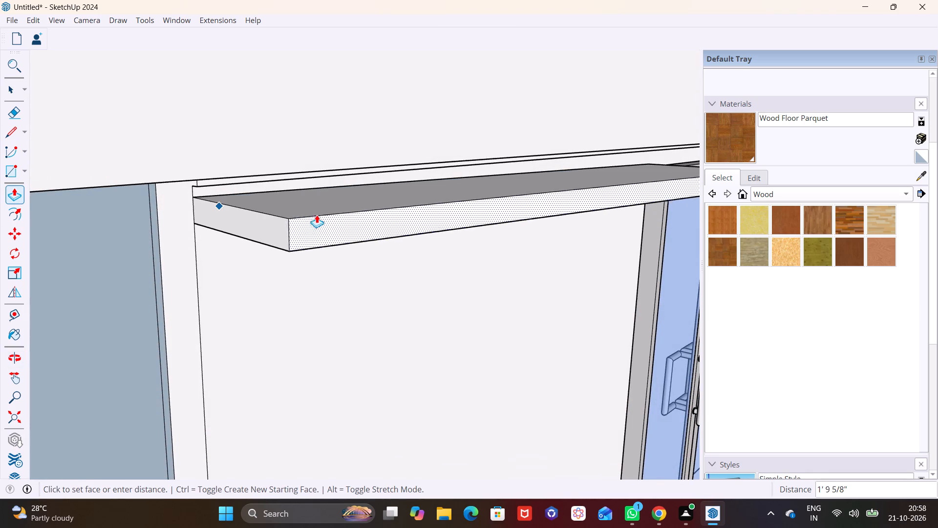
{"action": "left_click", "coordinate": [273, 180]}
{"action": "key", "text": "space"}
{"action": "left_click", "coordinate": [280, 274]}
Examine the ground-floor front wall, the balcony and the wood-clad upper wall from several angles.
{"action": "middle_click_drag", "start_coordinate": [288, 270], "coordinate": [426, 263]}
{"action": "scroll", "coordinate": [323, 240], "scroll_direction": "down", "scroll_amount": 12}
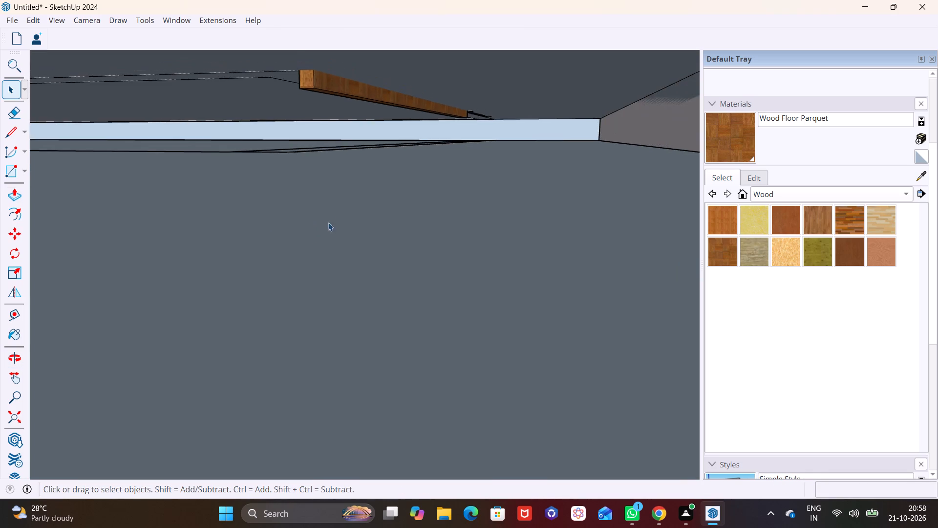
{"action": "scroll", "coordinate": [328, 222], "scroll_direction": "down", "scroll_amount": 20}
{"action": "scroll", "coordinate": [328, 222], "scroll_direction": "down", "scroll_amount": 12}
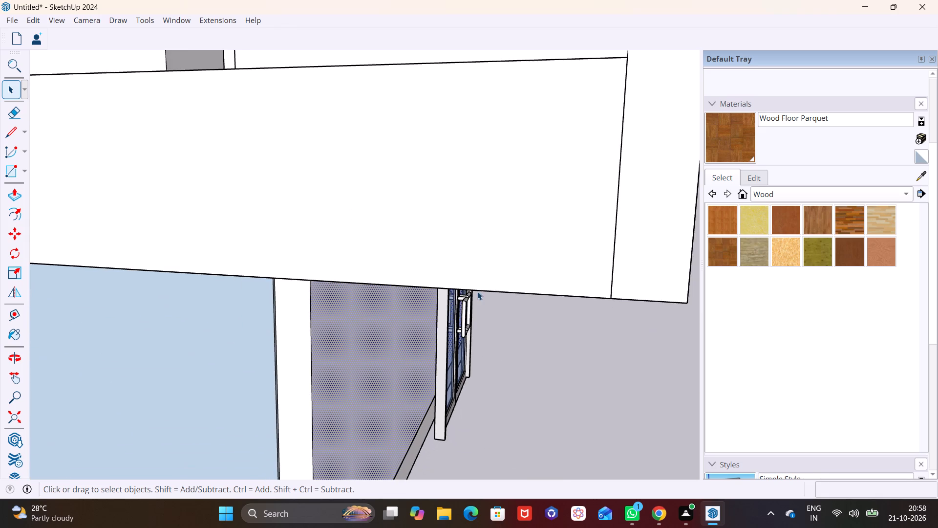
{"action": "scroll", "coordinate": [476, 291], "scroll_direction": "down", "scroll_amount": 1}
{"action": "middle_click_drag", "start_coordinate": [472, 291], "coordinate": [418, 186], "text": "ctrl"}
{"action": "middle_click_drag", "start_coordinate": [569, 313], "coordinate": [509, 433]}
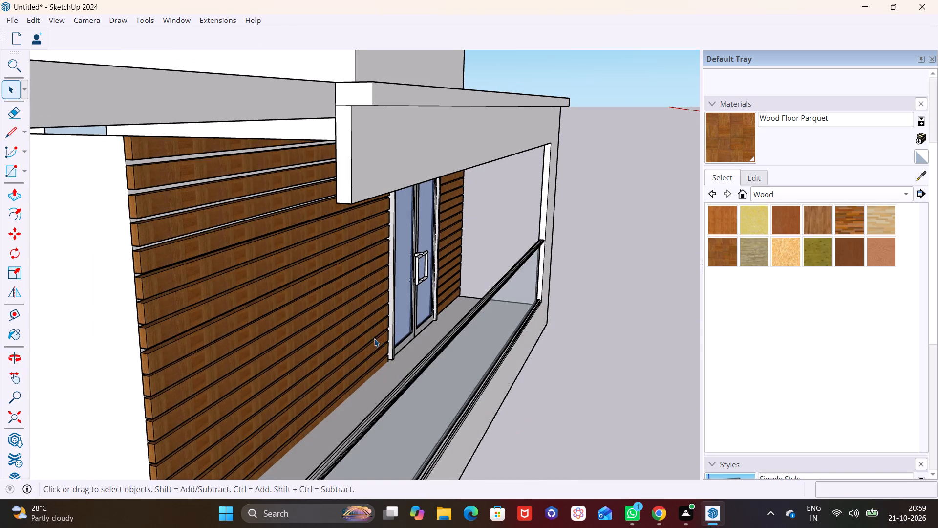
{"action": "middle_click_drag", "start_coordinate": [373, 338], "coordinate": [395, 296]}
{"action": "middle_click_drag", "start_coordinate": [463, 403], "coordinate": [422, 234], "text": "ctrl"}
{"action": "scroll", "coordinate": [422, 241], "scroll_direction": "up", "scroll_amount": 1, "text": "ctrl"}
{"action": "middle_click_drag", "start_coordinate": [412, 338], "coordinate": [402, 423], "text": "ctrl"}
{"action": "scroll", "coordinate": [404, 387], "scroll_direction": "down", "scroll_amount": 2}
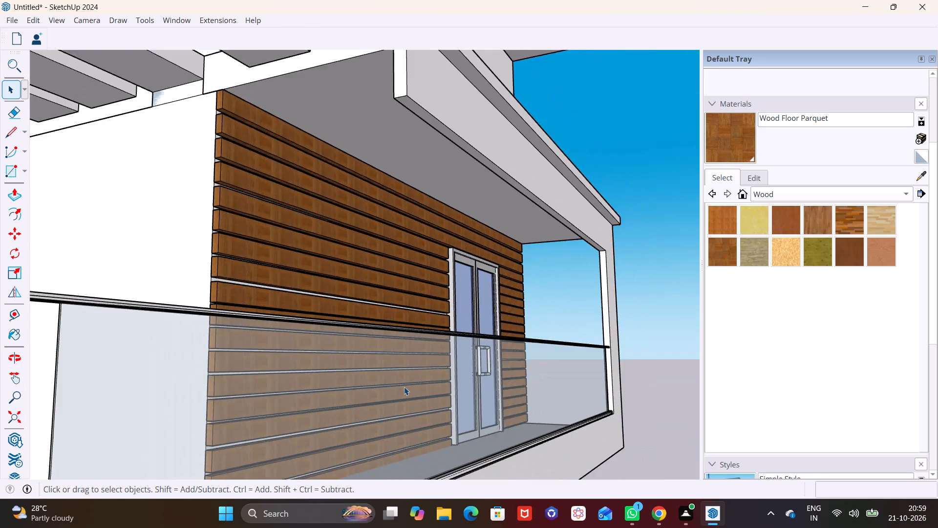
{"action": "scroll", "coordinate": [404, 387], "scroll_direction": "down", "scroll_amount": 7}
{"action": "middle_click_drag", "start_coordinate": [420, 400], "coordinate": [384, 252], "text": "shift"}
{"action": "middle_click_drag", "start_coordinate": [397, 384], "coordinate": [403, 305], "text": "shift"}
{"action": "scroll", "coordinate": [403, 317], "scroll_direction": "up", "scroll_amount": 1, "text": "shift"}
{"action": "scroll", "coordinate": [301, 323], "scroll_direction": "up", "scroll_amount": 1, "text": "shift"}
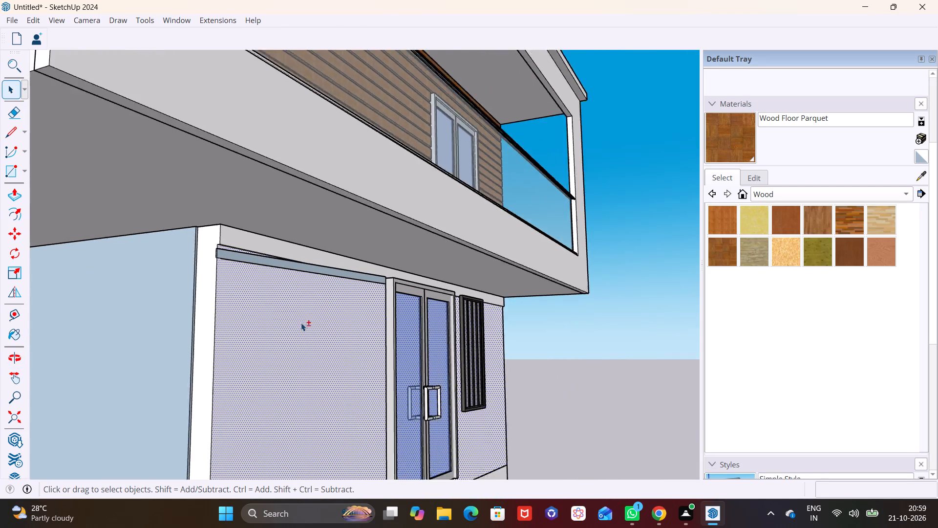
{"action": "scroll", "coordinate": [301, 323], "scroll_direction": "up", "scroll_amount": 4, "text": "shift"}
{"action": "middle_click_drag", "start_coordinate": [299, 315], "coordinate": [323, 358]}
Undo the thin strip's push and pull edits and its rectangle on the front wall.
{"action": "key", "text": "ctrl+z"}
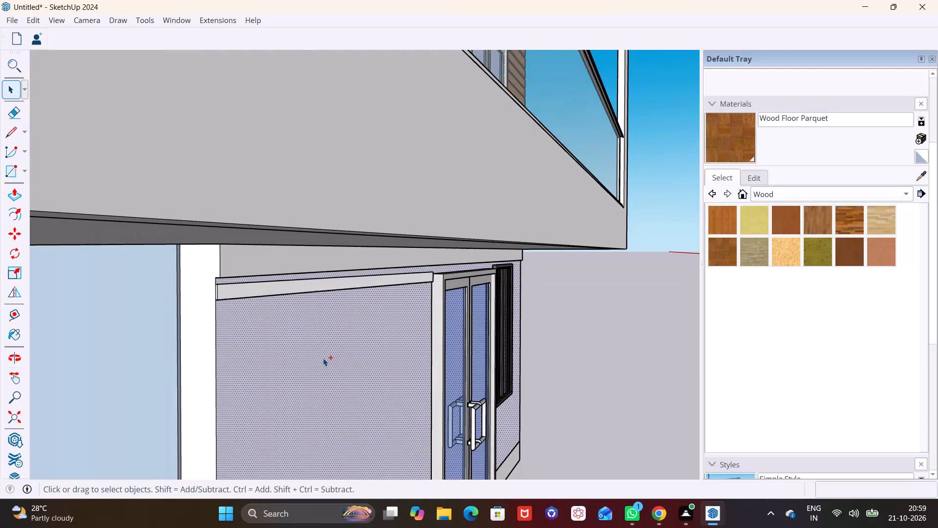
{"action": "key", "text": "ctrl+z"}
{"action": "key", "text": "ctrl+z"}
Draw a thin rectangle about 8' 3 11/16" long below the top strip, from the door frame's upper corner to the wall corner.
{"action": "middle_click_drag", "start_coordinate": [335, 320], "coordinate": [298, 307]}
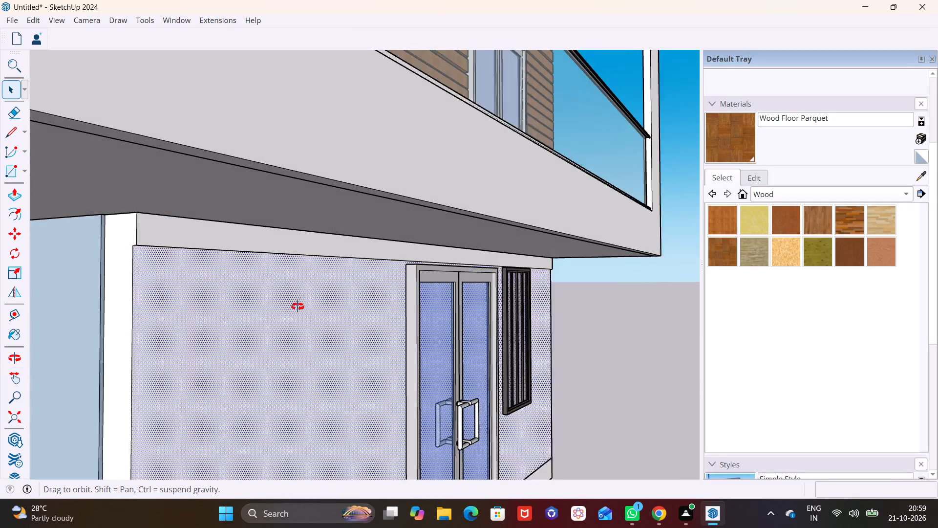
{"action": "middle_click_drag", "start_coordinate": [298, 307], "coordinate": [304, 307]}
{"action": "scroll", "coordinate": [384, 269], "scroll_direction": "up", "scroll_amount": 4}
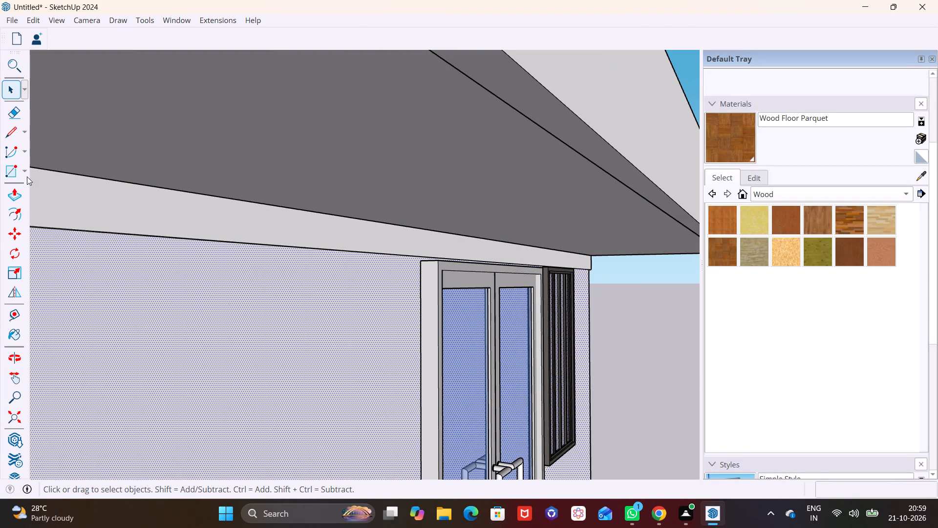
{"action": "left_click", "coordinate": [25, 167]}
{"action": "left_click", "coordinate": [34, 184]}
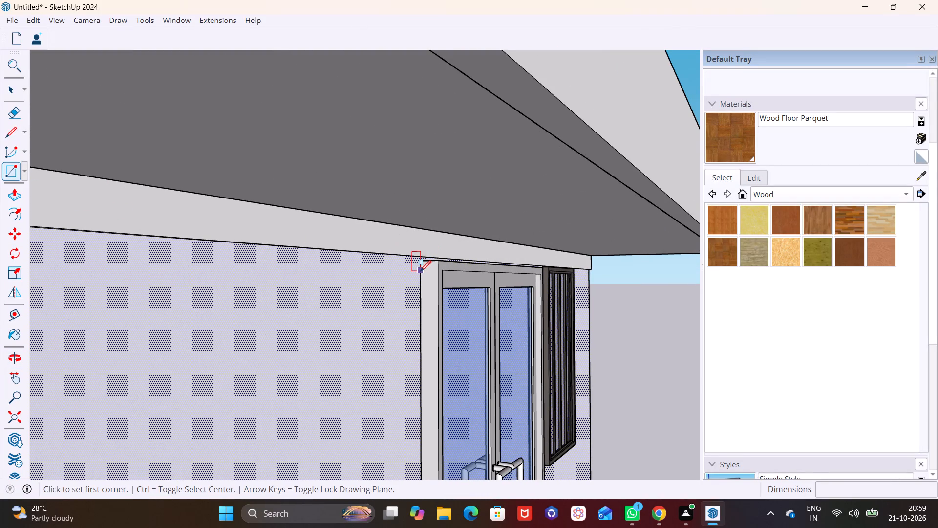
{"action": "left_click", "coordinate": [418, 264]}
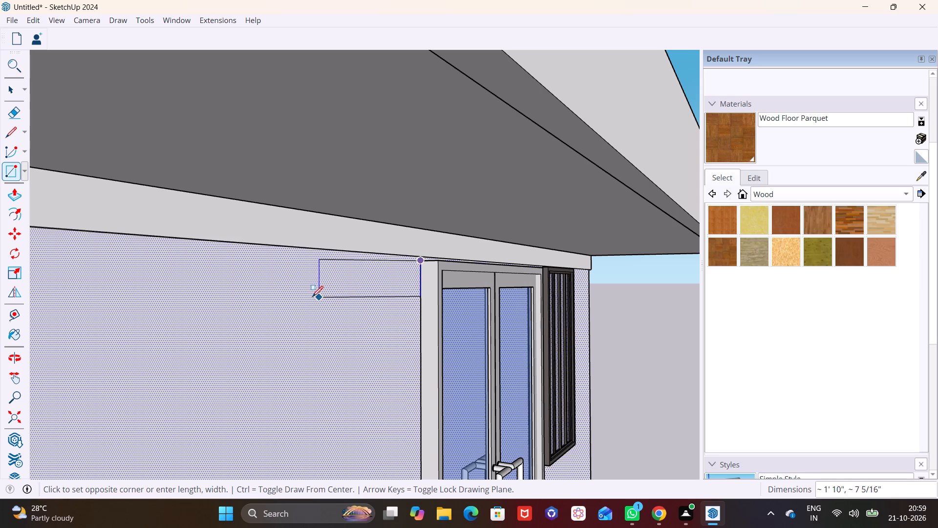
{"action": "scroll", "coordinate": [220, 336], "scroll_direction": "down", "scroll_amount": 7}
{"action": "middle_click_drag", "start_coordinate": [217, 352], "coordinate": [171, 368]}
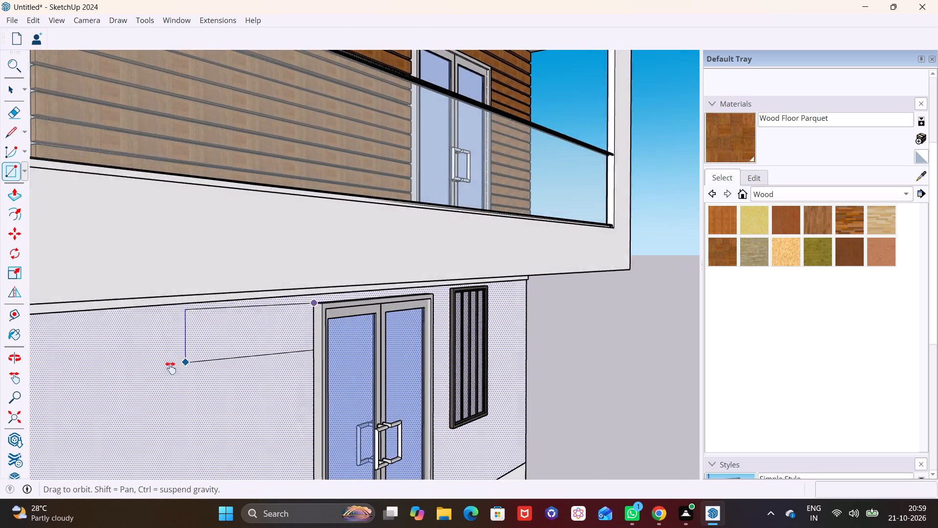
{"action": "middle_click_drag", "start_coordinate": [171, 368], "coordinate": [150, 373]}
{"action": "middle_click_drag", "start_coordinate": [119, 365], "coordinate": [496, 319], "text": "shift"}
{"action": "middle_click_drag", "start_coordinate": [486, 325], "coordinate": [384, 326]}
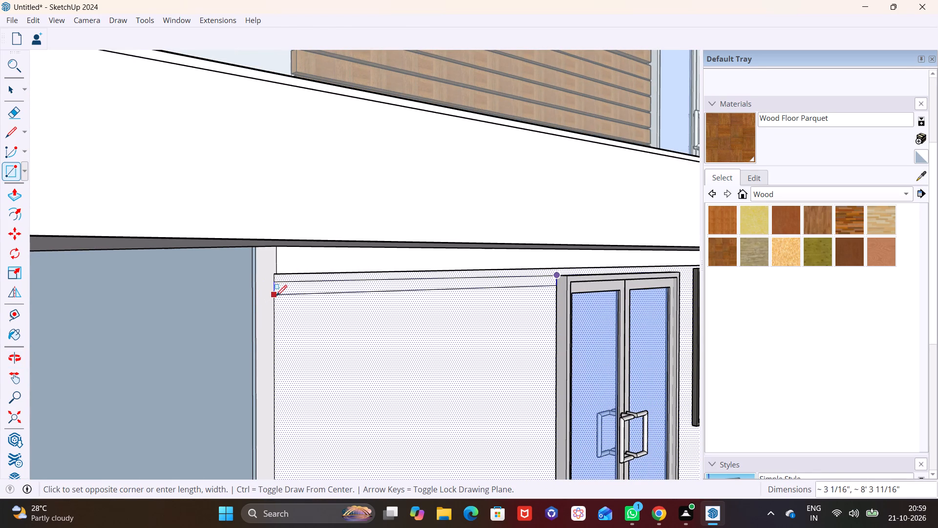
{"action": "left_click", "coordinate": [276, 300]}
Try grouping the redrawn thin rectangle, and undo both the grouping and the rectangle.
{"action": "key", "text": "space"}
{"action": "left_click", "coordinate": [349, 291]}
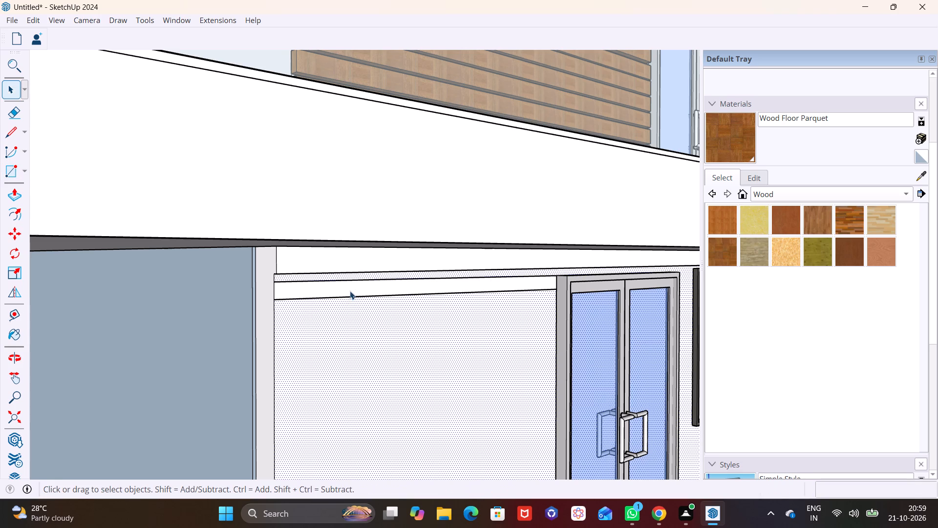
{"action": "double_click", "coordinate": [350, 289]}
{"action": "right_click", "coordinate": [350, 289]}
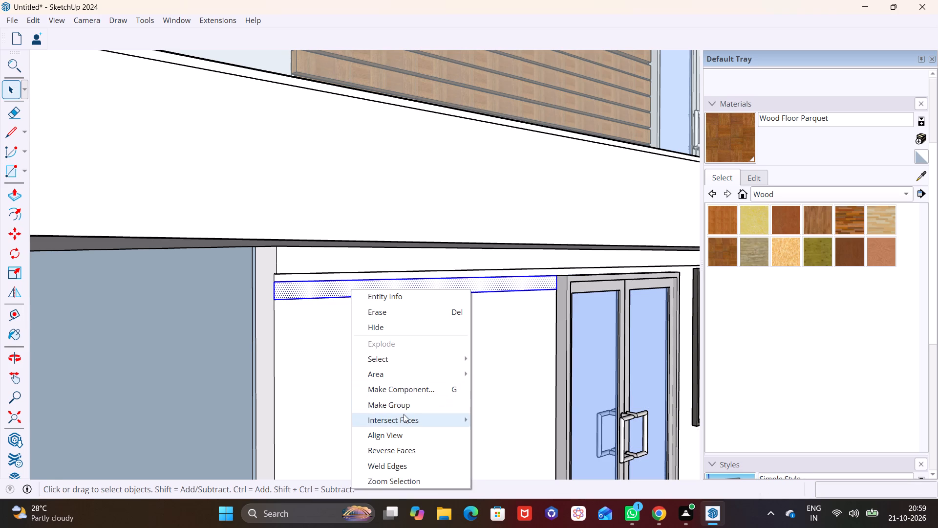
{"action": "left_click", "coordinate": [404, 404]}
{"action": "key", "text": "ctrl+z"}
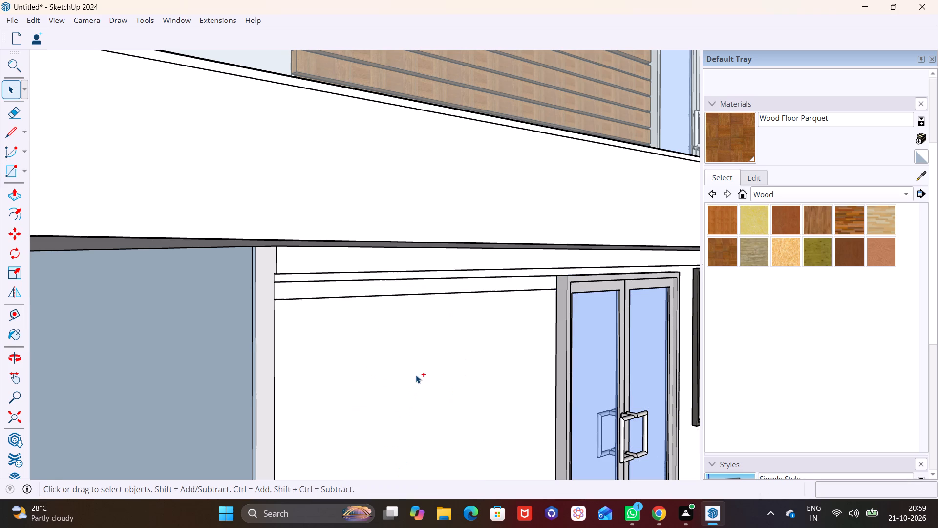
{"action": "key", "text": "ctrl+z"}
Move the ground-floor double door about 1' 6" so the upper corner of its frame sits against the front wall below the top strip.
{"action": "middle_click_drag", "start_coordinate": [466, 362], "coordinate": [349, 302]}
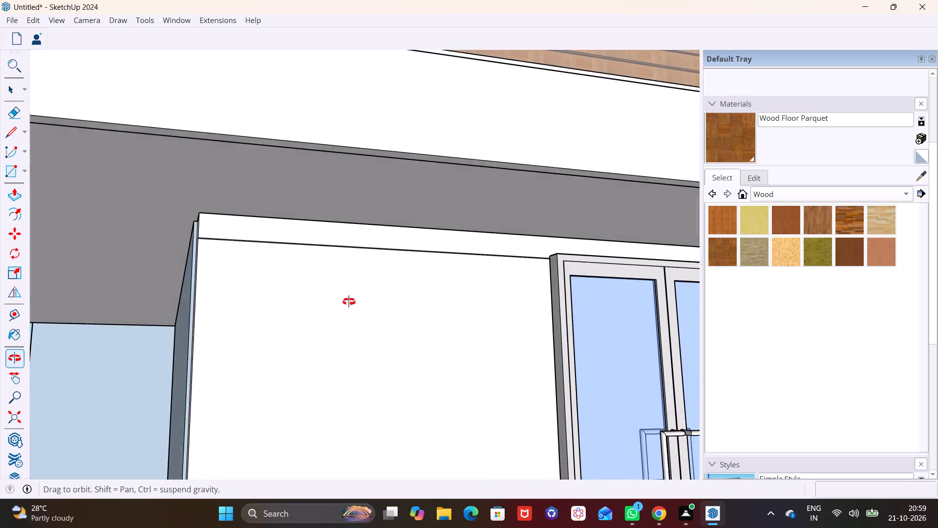
{"action": "middle_click_drag", "start_coordinate": [349, 302], "coordinate": [274, 279]}
{"action": "scroll", "coordinate": [481, 304], "scroll_direction": "up", "scroll_amount": 1}
{"action": "middle_click_drag", "start_coordinate": [461, 293], "coordinate": [469, 230]}
{"action": "scroll", "coordinate": [461, 293], "scroll_direction": "up", "scroll_amount": 1}
{"action": "scroll", "coordinate": [498, 239], "scroll_direction": "up", "scroll_amount": 2}
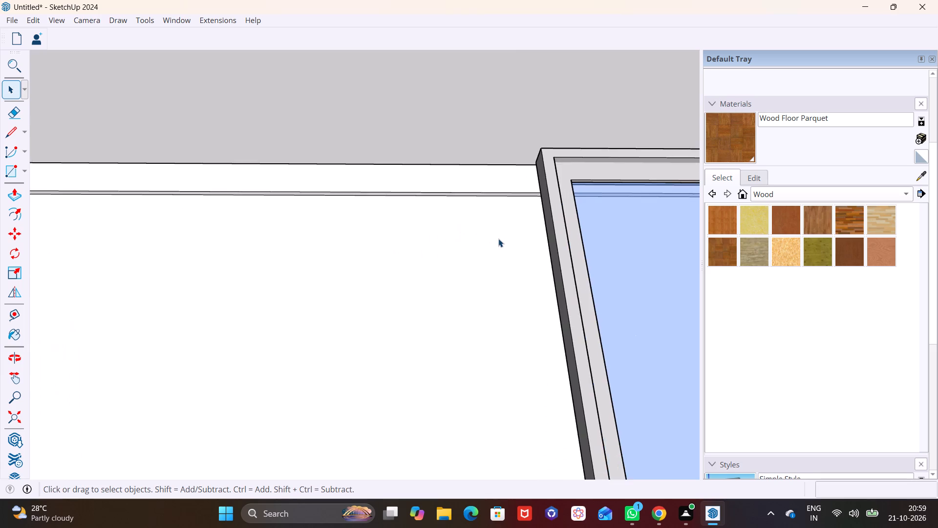
{"action": "scroll", "coordinate": [498, 239], "scroll_direction": "up", "scroll_amount": 3}
{"action": "middle_click_drag", "start_coordinate": [523, 258], "coordinate": [729, 343]}
{"action": "middle_click_drag", "start_coordinate": [584, 305], "coordinate": [669, 324]}
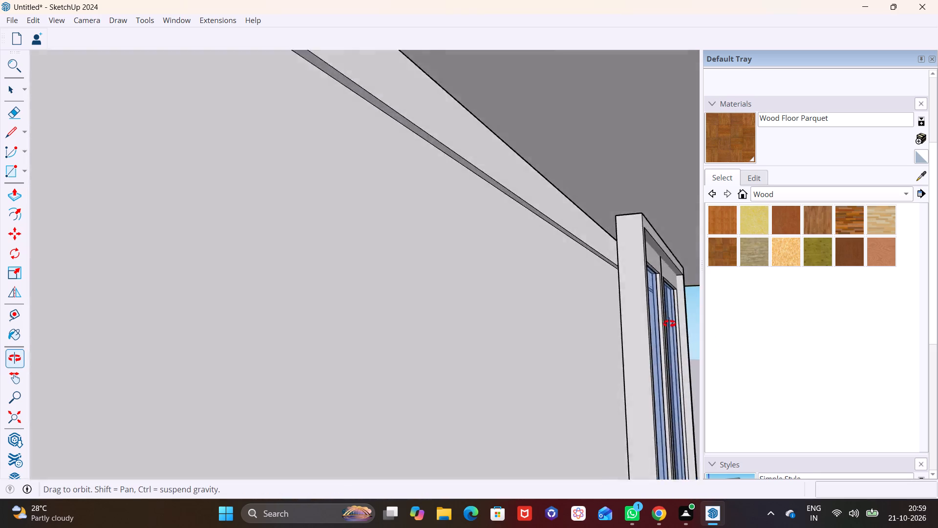
{"action": "middle_click_drag", "start_coordinate": [669, 324], "coordinate": [695, 355]}
{"action": "scroll", "coordinate": [647, 332], "scroll_direction": "up", "scroll_amount": 2}
{"action": "middle_click_drag", "start_coordinate": [641, 325], "coordinate": [625, 289], "text": "shift"}
{"action": "left_click", "coordinate": [644, 303]}
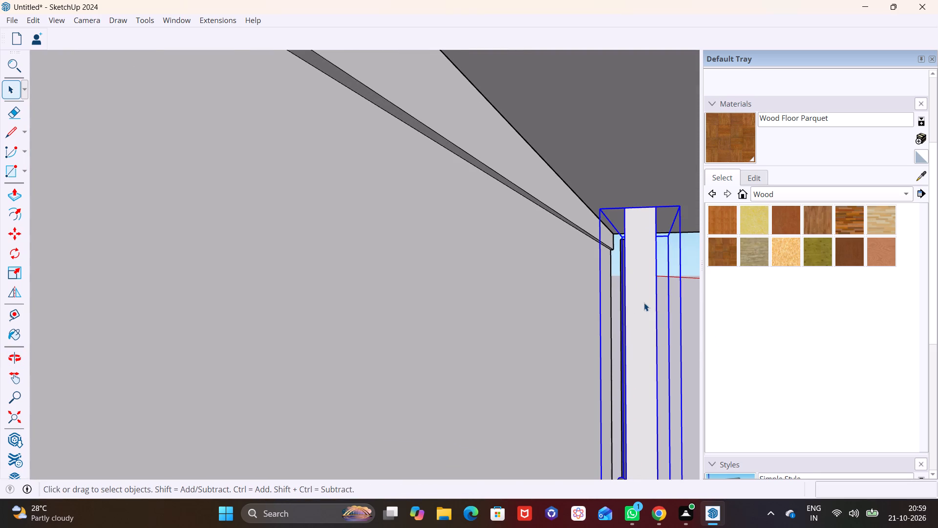
{"action": "key", "text": "m"}
{"action": "left_click", "coordinate": [628, 210]}
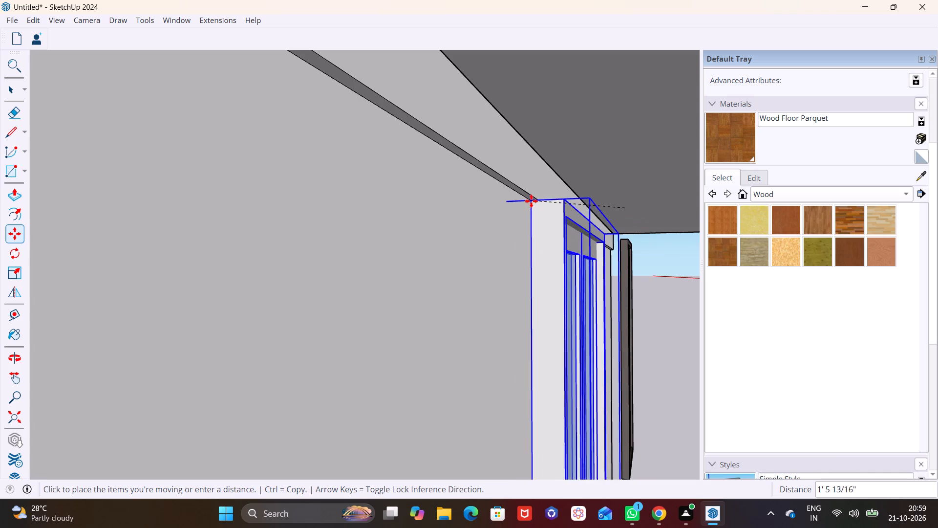
{"action": "left_click", "coordinate": [525, 201]}
{"action": "key", "text": "space"}
{"action": "left_click", "coordinate": [514, 293]}
Draw a rectangle about 5" high and 1' 9" long on the front wall, starting at the wall corner just below the top strip.
{"action": "scroll", "coordinate": [514, 293], "scroll_direction": "down", "scroll_amount": 2}
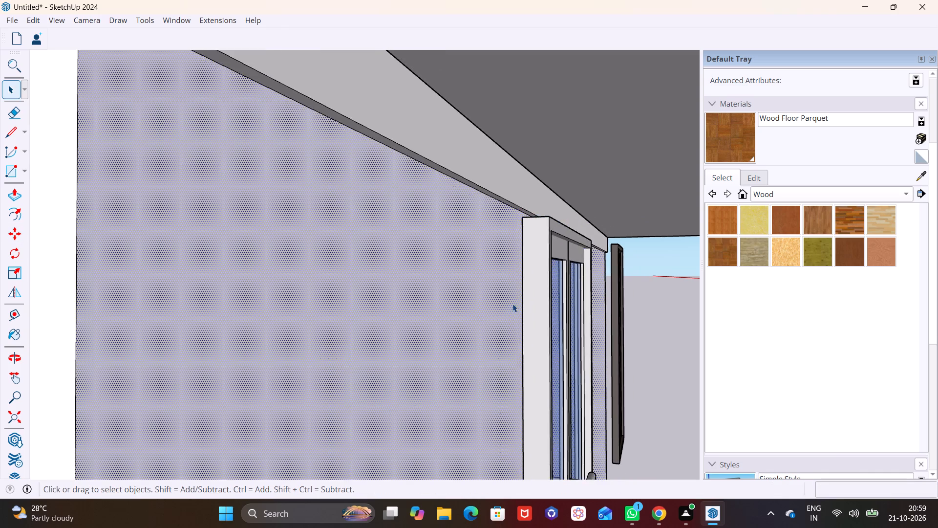
{"action": "middle_click_drag", "start_coordinate": [503, 308], "coordinate": [339, 321]}
{"action": "scroll", "coordinate": [342, 322], "scroll_direction": "down", "scroll_amount": 2}
{"action": "middle_click_drag", "start_coordinate": [353, 335], "coordinate": [678, 278], "text": "shift"}
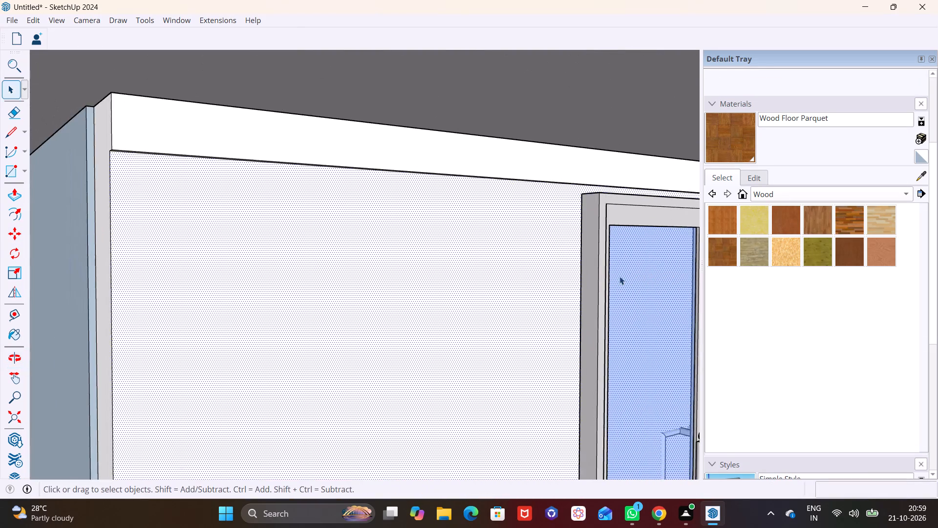
{"action": "scroll", "coordinate": [619, 276], "scroll_direction": "down", "scroll_amount": 2}
{"action": "middle_click_drag", "start_coordinate": [331, 293], "coordinate": [307, 286]}
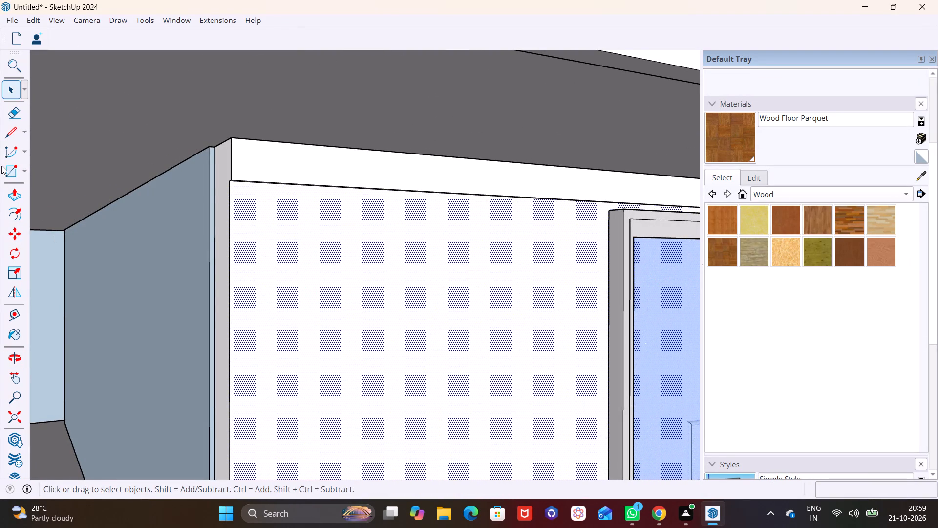
{"action": "left_click", "coordinate": [21, 167]}
{"action": "left_click", "coordinate": [39, 189]}
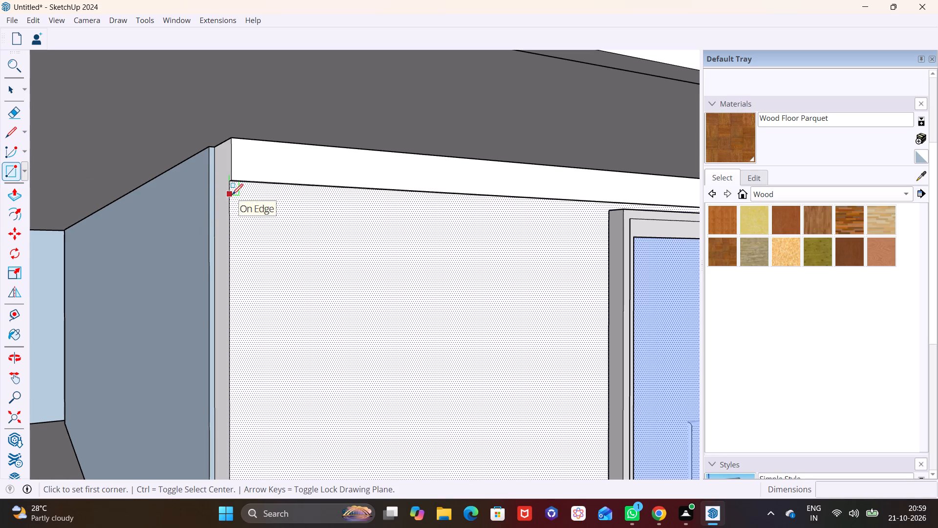
{"action": "left_click", "coordinate": [232, 193]}
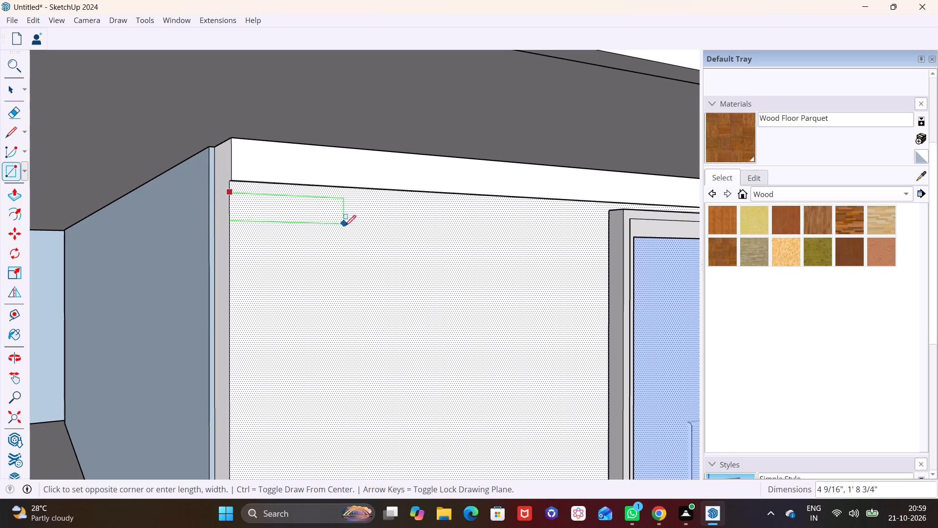
{"action": "left_click", "coordinate": [354, 227]}
{"action": "key", "text": "space"}
Push/Pull the new rectangle outward about 1 1/4" from the front wall.
{"action": "double_click", "coordinate": [306, 214]}
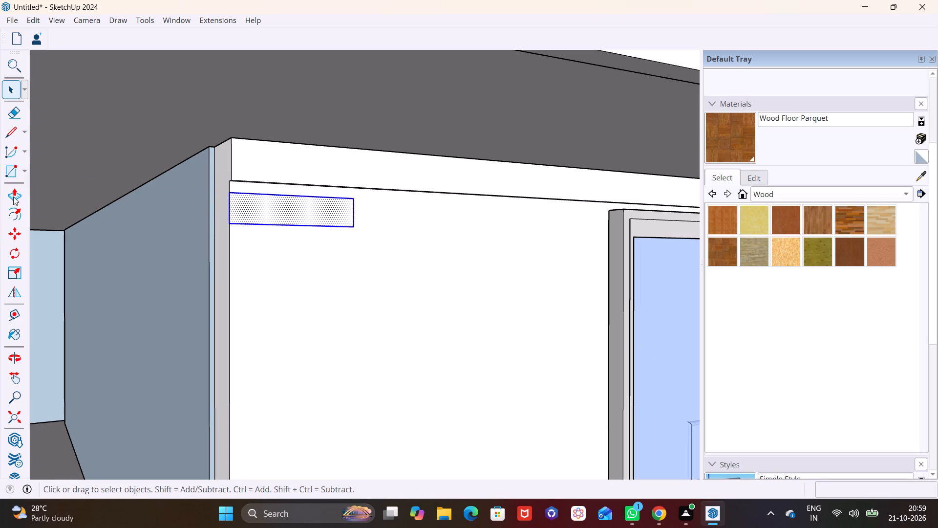
{"action": "left_click", "coordinate": [10, 194]}
{"action": "left_click", "coordinate": [262, 207]}
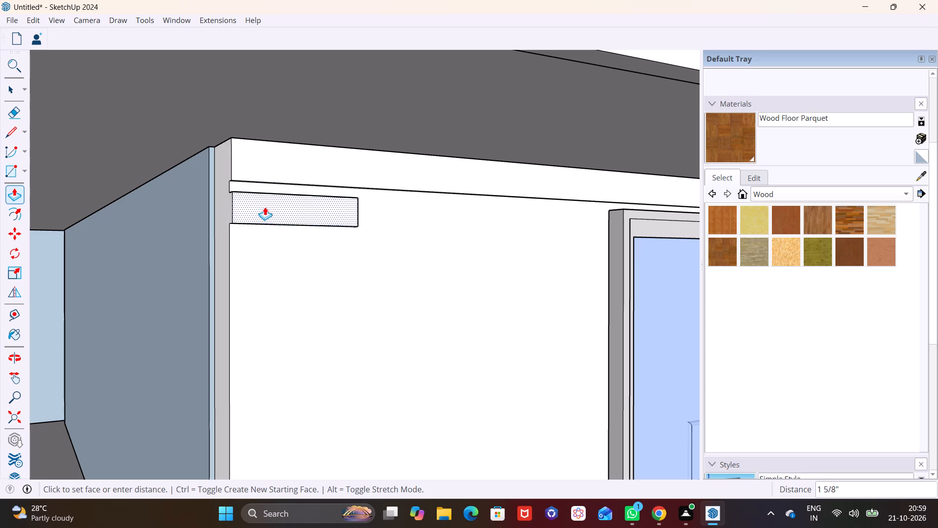
{"action": "left_click", "coordinate": [264, 207]}
Extend the strip's end face about 5' 3" along the front wall to meet the side of the door frame.
{"action": "middle_click_drag", "start_coordinate": [359, 208], "coordinate": [158, 243]}
{"action": "middle_click_drag", "start_coordinate": [438, 246], "coordinate": [362, 246]}
{"action": "scroll", "coordinate": [358, 198], "scroll_direction": "up", "scroll_amount": 2}
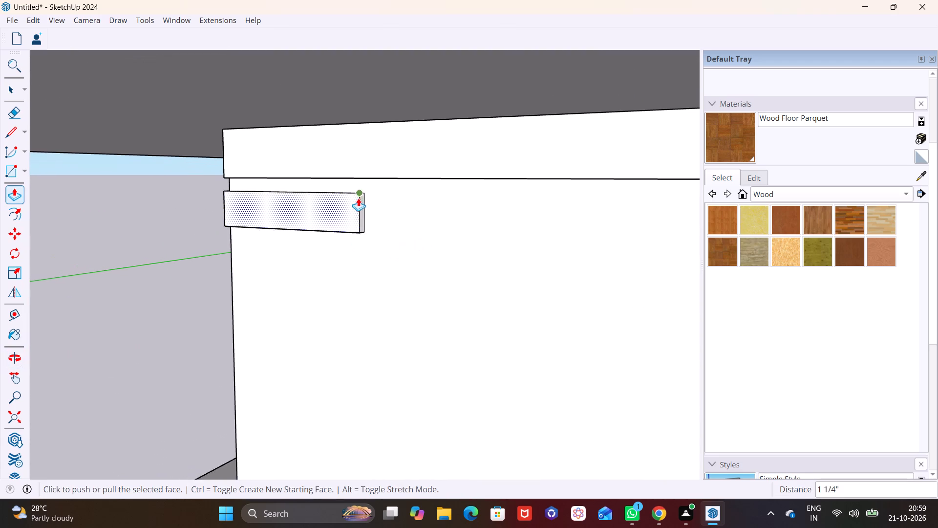
{"action": "scroll", "coordinate": [358, 198], "scroll_direction": "up", "scroll_amount": 7}
{"action": "key", "text": "space"}
{"action": "left_click", "coordinate": [364, 218]}
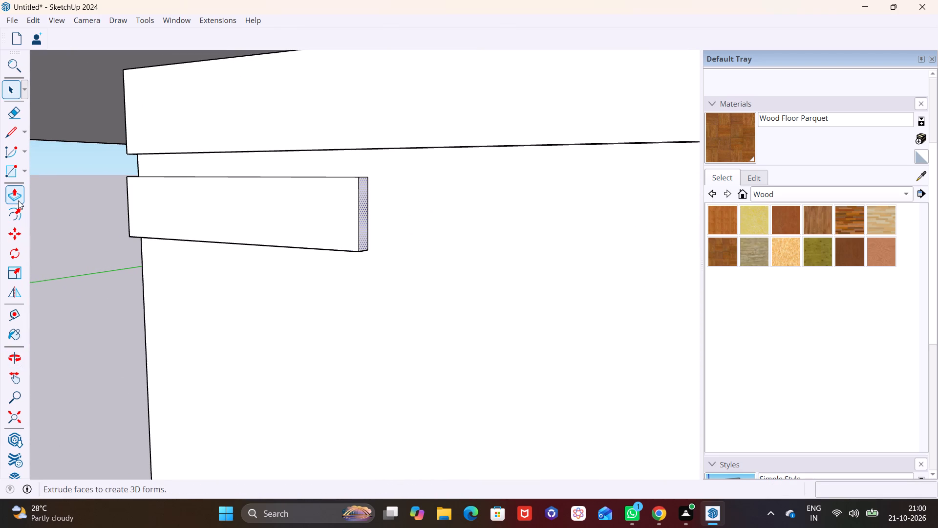
{"action": "left_click", "coordinate": [18, 200]}
{"action": "left_click", "coordinate": [366, 220]}
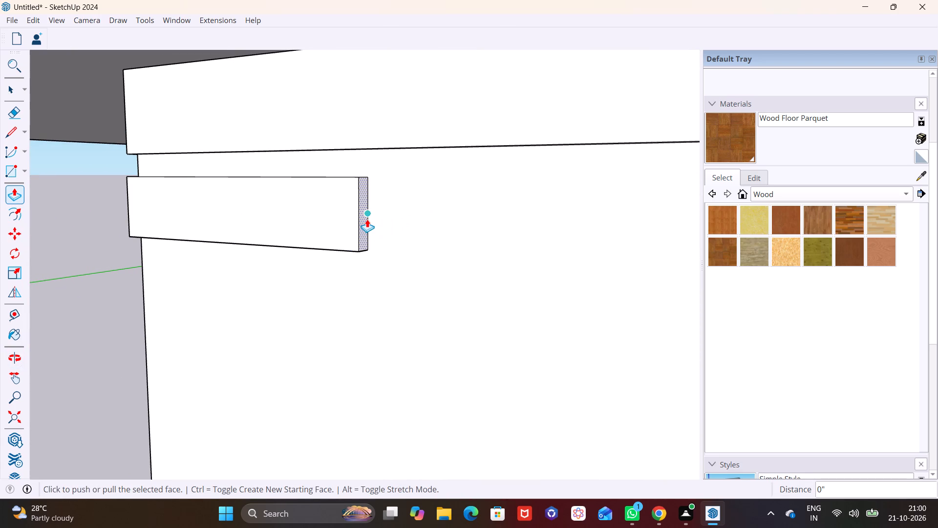
{"action": "left_click", "coordinate": [365, 218]}
{"action": "scroll", "coordinate": [514, 228], "scroll_direction": "down", "scroll_amount": 10}
{"action": "middle_click_drag", "start_coordinate": [550, 232], "coordinate": [257, 196], "text": "shift"}
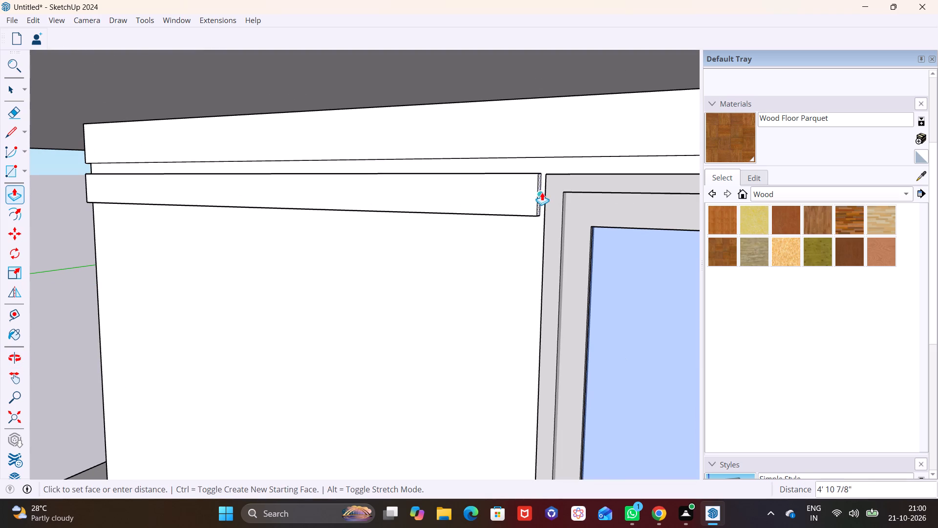
{"action": "middle_click_drag", "start_coordinate": [546, 192], "coordinate": [648, 193]}
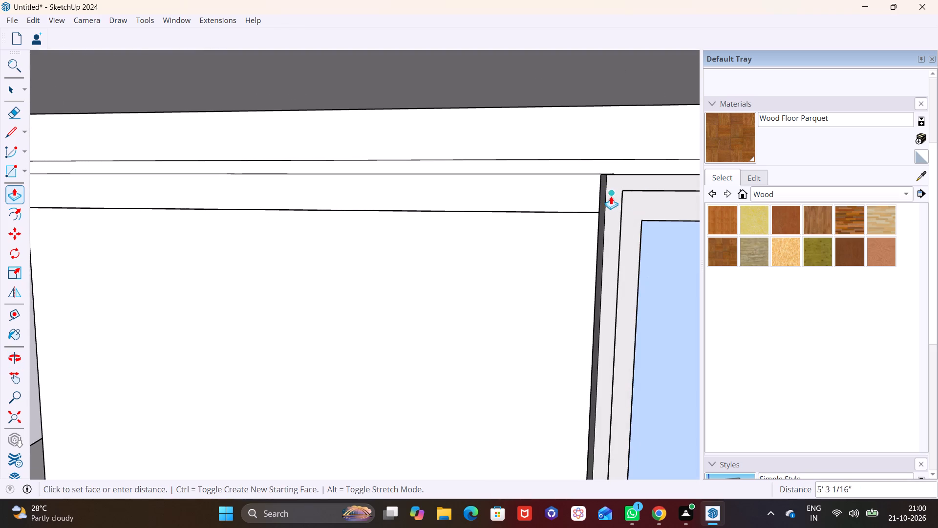
{"action": "left_click", "coordinate": [605, 195]}
{"action": "key", "text": "space"}
{"action": "left_click", "coordinate": [484, 245]}
Draw a vertical line closing the strip's outer end at the wall corner, from its upper back corner to its lower one.
{"action": "double_click", "coordinate": [358, 194]}
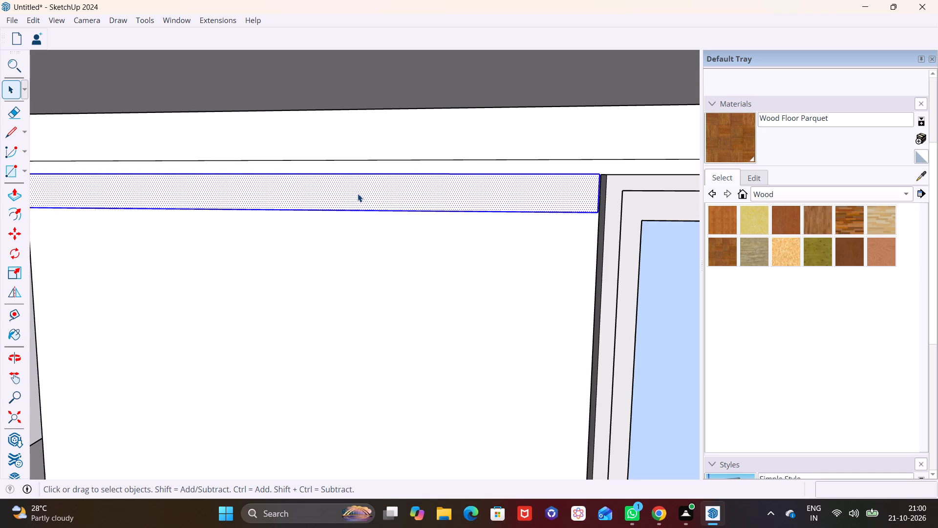
{"action": "middle_click_drag", "start_coordinate": [358, 194], "coordinate": [625, 196]}
{"action": "scroll", "coordinate": [205, 259], "scroll_direction": "down", "scroll_amount": 1}
{"action": "middle_click", "coordinate": [205, 259], "text": "shift"}
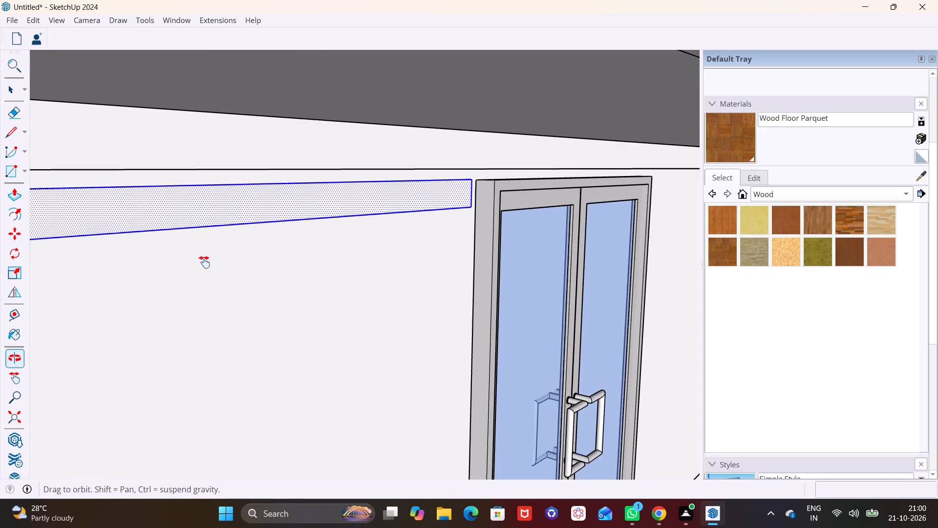
{"action": "middle_click_drag", "start_coordinate": [207, 260], "coordinate": [463, 239], "text": "shift"}
{"action": "scroll", "coordinate": [303, 196], "scroll_direction": "up", "scroll_amount": 2}
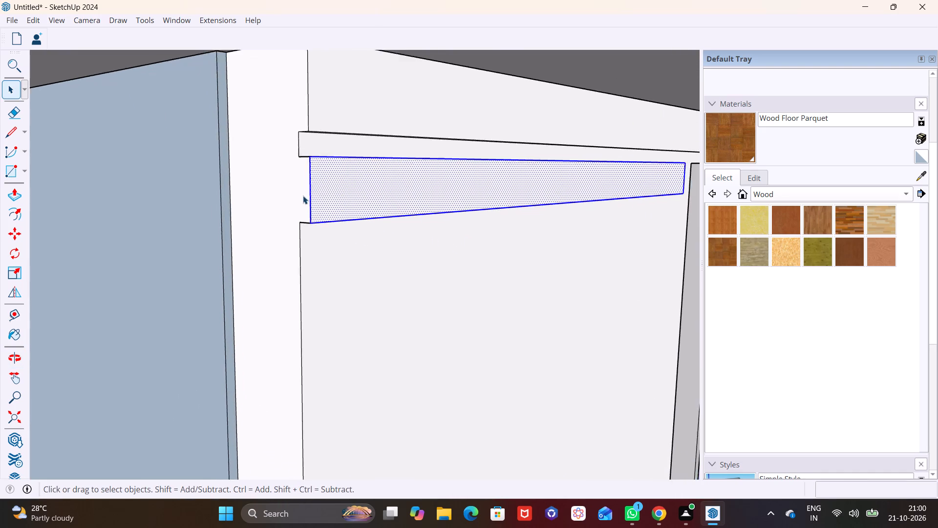
{"action": "scroll", "coordinate": [303, 196], "scroll_direction": "up", "scroll_amount": 3}
{"action": "middle_click_drag", "start_coordinate": [323, 204], "coordinate": [414, 209]}
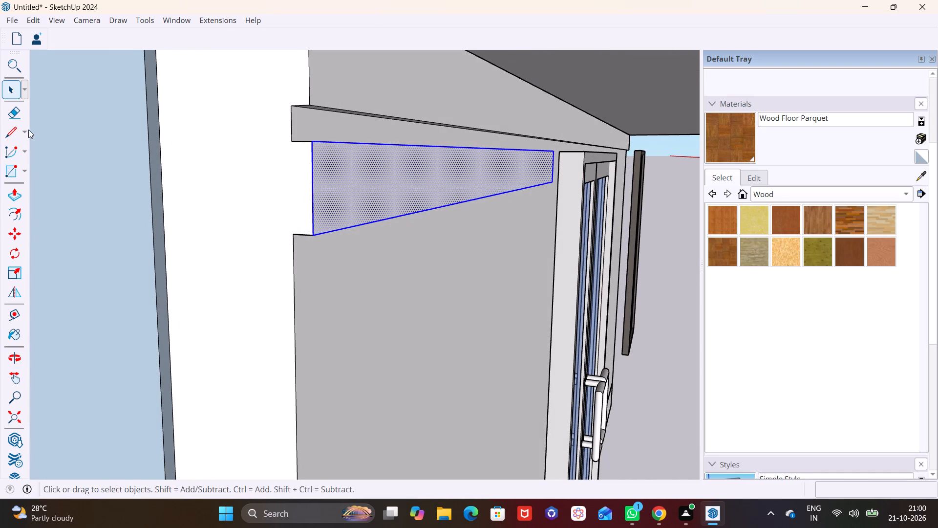
{"action": "left_click", "coordinate": [26, 130]}
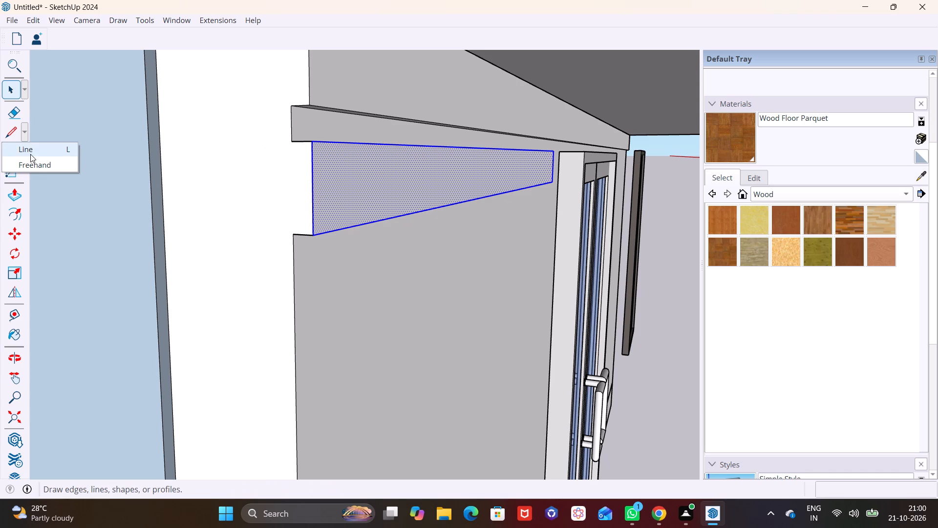
{"action": "left_click", "coordinate": [31, 154]}
{"action": "left_click", "coordinate": [292, 140]}
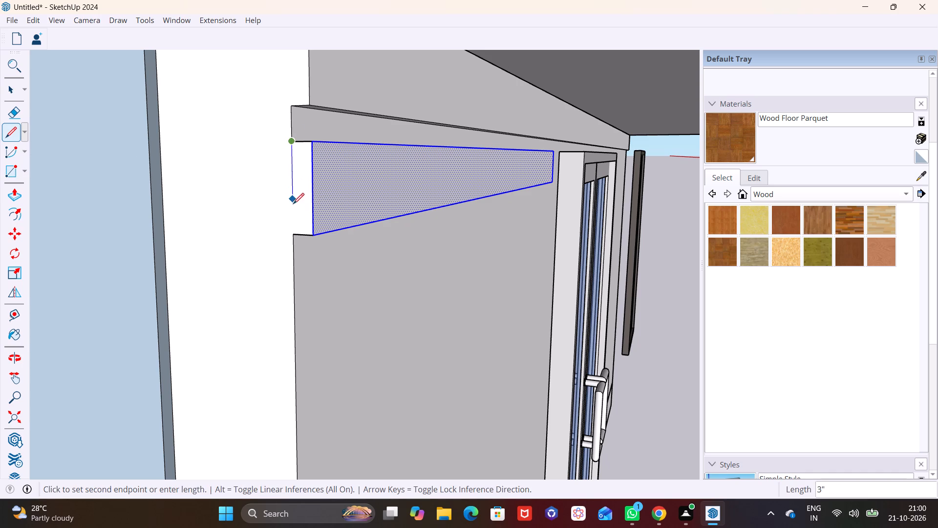
{"action": "left_click", "coordinate": [298, 234]}
{"action": "key", "text": "space"}
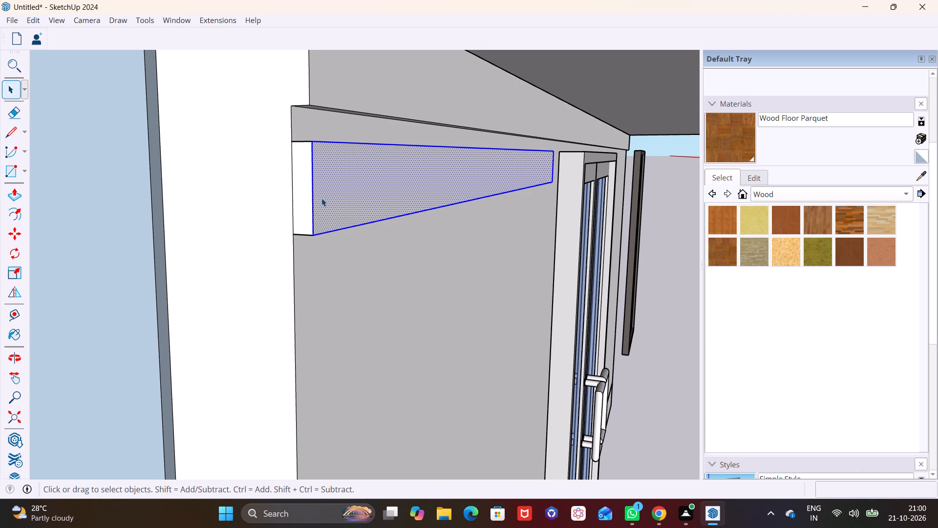
Add the trim strip's outer end face, underside and top face, with their edges, to the selected front face.
{"action": "left_click", "coordinate": [312, 192], "text": "ctrl"}
{"action": "double_click", "coordinate": [309, 191], "text": "ctrl"}
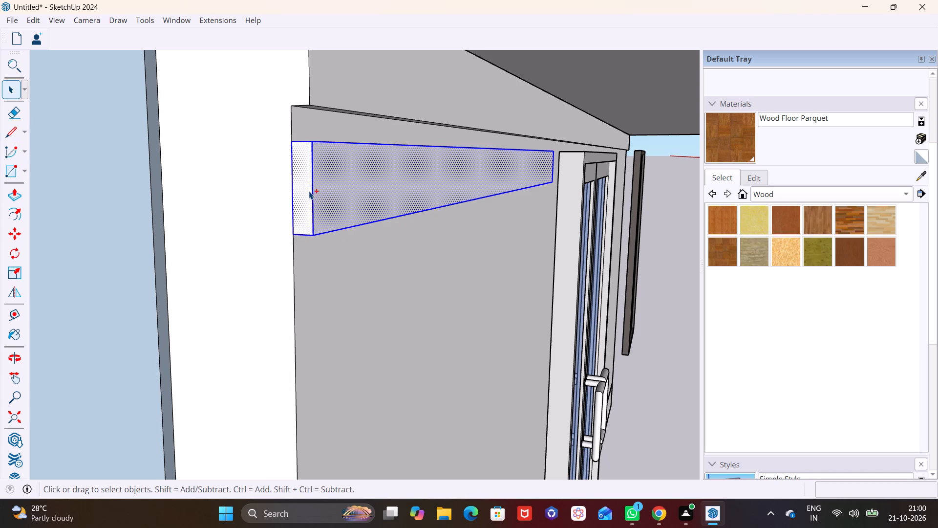
{"action": "middle_click_drag", "start_coordinate": [341, 179], "coordinate": [318, 64]}
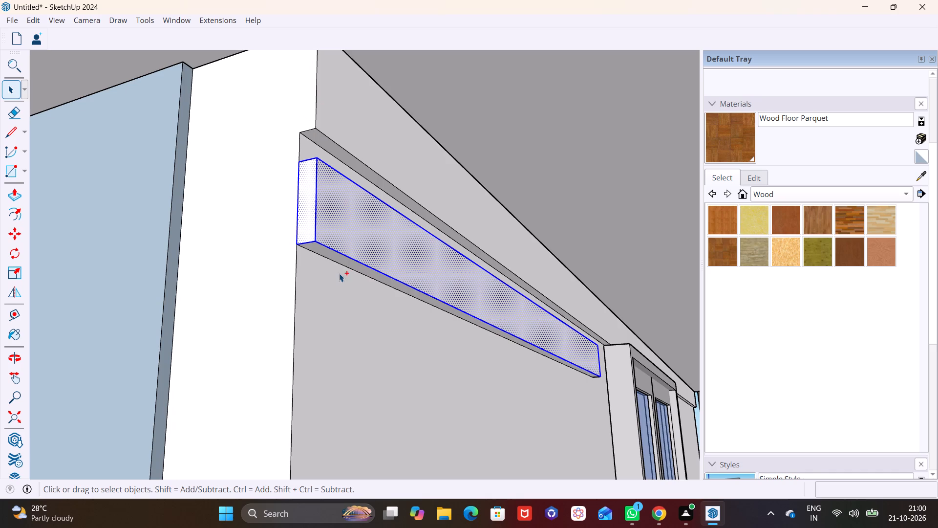
{"action": "double_click", "coordinate": [342, 261], "text": "ctrl"}
{"action": "middle_click_drag", "start_coordinate": [372, 199], "coordinate": [372, 310]}
{"action": "middle_click_drag", "start_coordinate": [361, 177], "coordinate": [358, 203], "text": "ctrl"}
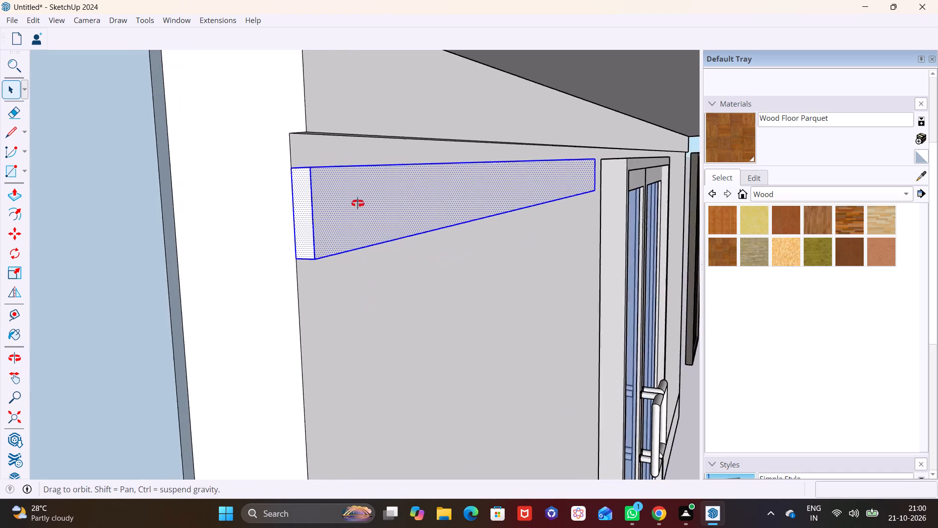
{"action": "middle_click_drag", "start_coordinate": [358, 203], "coordinate": [357, 228], "text": "ctrl"}
{"action": "scroll", "coordinate": [262, 214], "scroll_direction": "down", "scroll_amount": 20}
{"action": "scroll", "coordinate": [262, 214], "scroll_direction": "down", "scroll_amount": 3}
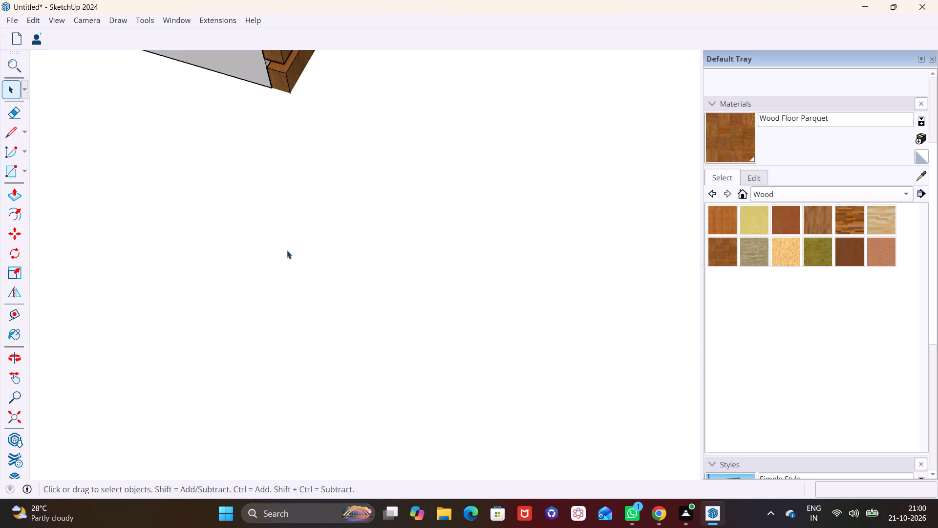
{"action": "scroll", "coordinate": [287, 250], "scroll_direction": "down", "scroll_amount": 20}
{"action": "scroll", "coordinate": [287, 250], "scroll_direction": "down", "scroll_amount": 15}
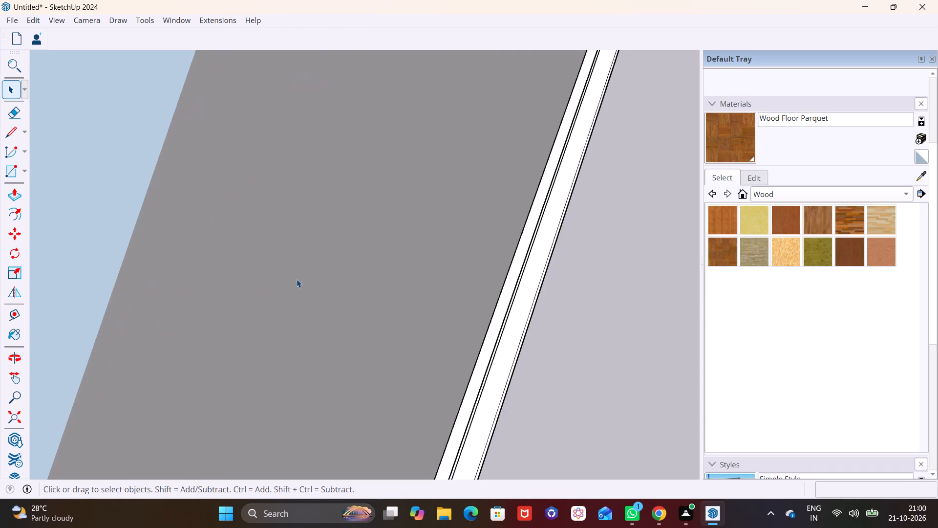
{"action": "scroll", "coordinate": [297, 279], "scroll_direction": "down", "scroll_amount": 20}
{"action": "scroll", "coordinate": [297, 279], "scroll_direction": "down", "scroll_amount": 12}
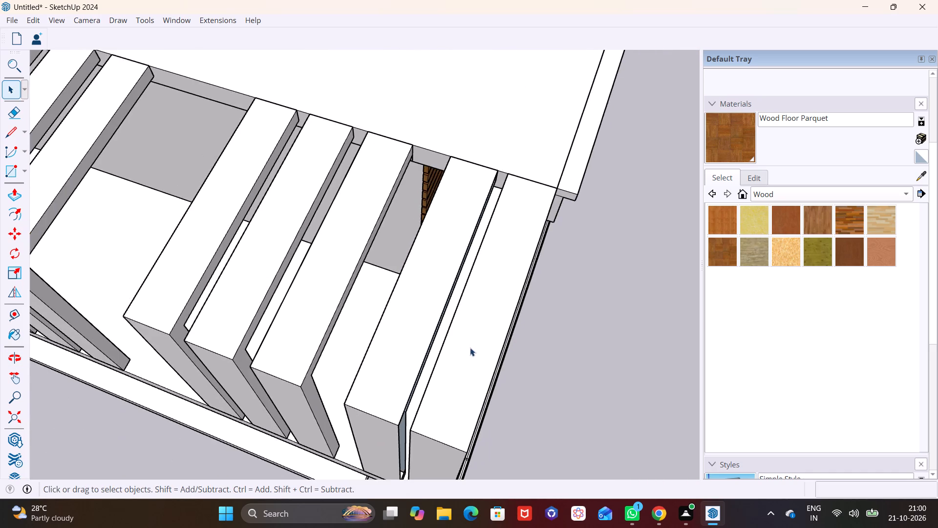
{"action": "middle_click_drag", "start_coordinate": [470, 348], "coordinate": [384, 143]}
{"action": "middle_click_drag", "start_coordinate": [476, 309], "coordinate": [256, 166]}
{"action": "scroll", "coordinate": [297, 306], "scroll_direction": "up", "scroll_amount": 1}
{"action": "middle_click_drag", "start_coordinate": [294, 306], "coordinate": [283, 177]}
{"action": "scroll", "coordinate": [293, 196], "scroll_direction": "up", "scroll_amount": 2}
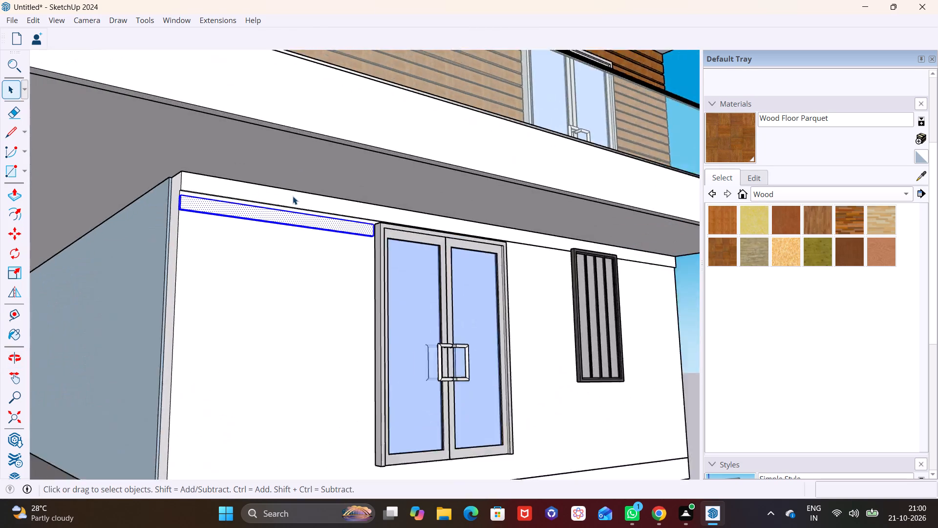
{"action": "scroll", "coordinate": [293, 196], "scroll_direction": "up", "scroll_amount": 8}
{"action": "middle_click_drag", "start_coordinate": [312, 220], "coordinate": [427, 278]}
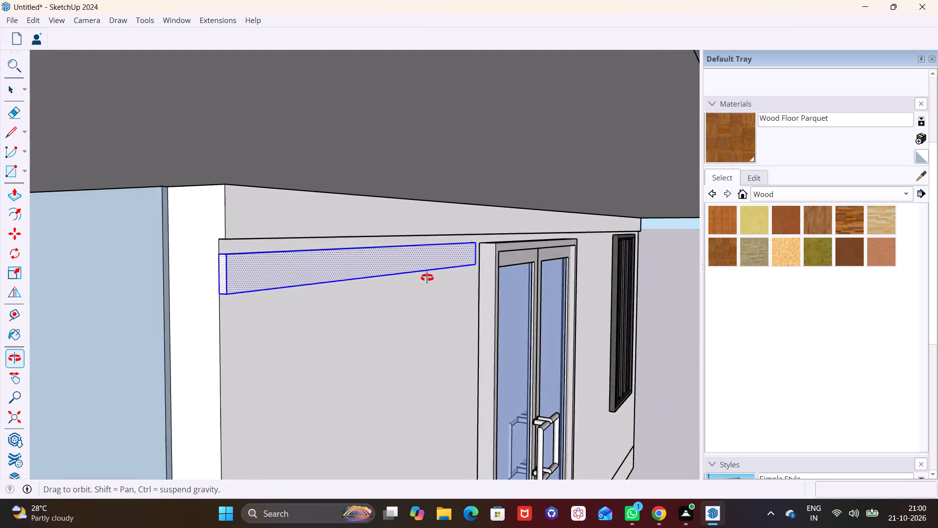
{"action": "middle_click_drag", "start_coordinate": [427, 278], "coordinate": [434, 291]}
{"action": "middle_click_drag", "start_coordinate": [307, 263], "coordinate": [301, 221]}
{"action": "scroll", "coordinate": [301, 221], "scroll_direction": "down", "scroll_amount": 1}
{"action": "middle_click_drag", "start_coordinate": [305, 371], "coordinate": [315, 311], "text": "shift"}
{"action": "scroll", "coordinate": [277, 309], "scroll_direction": "up", "scroll_amount": 9}
{"action": "middle_click_drag", "start_coordinate": [281, 310], "coordinate": [284, 370]}
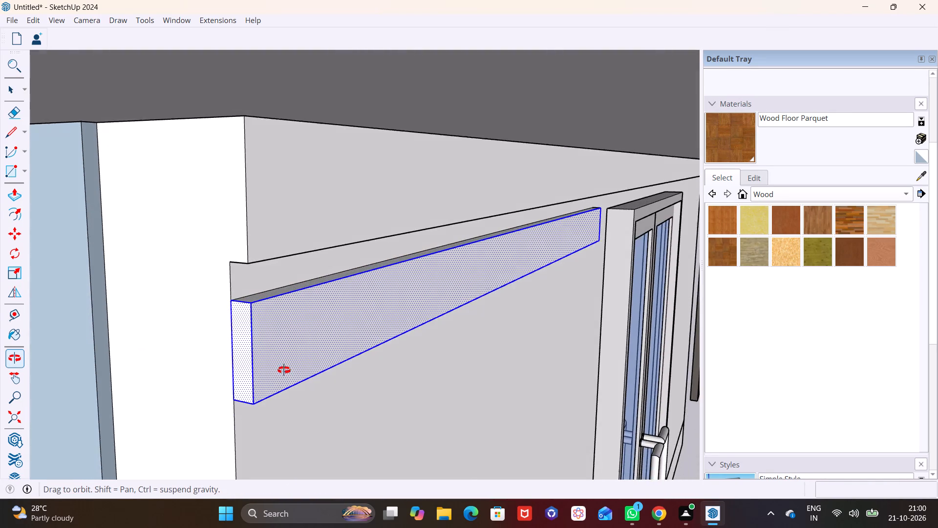
{"action": "middle_click_drag", "start_coordinate": [284, 370], "coordinate": [280, 375]}
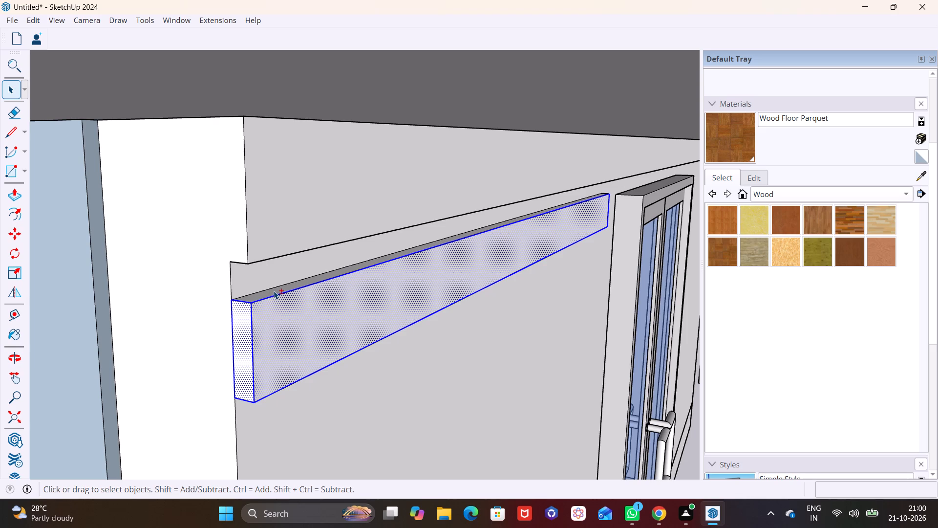
{"action": "double_click", "coordinate": [274, 291], "text": "shift"}
Add the strip's inner end face beside the door frame, with its edges, to the selection.
{"action": "scroll", "coordinate": [304, 298], "scroll_direction": "down", "scroll_amount": 2}
{"action": "scroll", "coordinate": [422, 325], "scroll_direction": "down", "scroll_amount": 9}
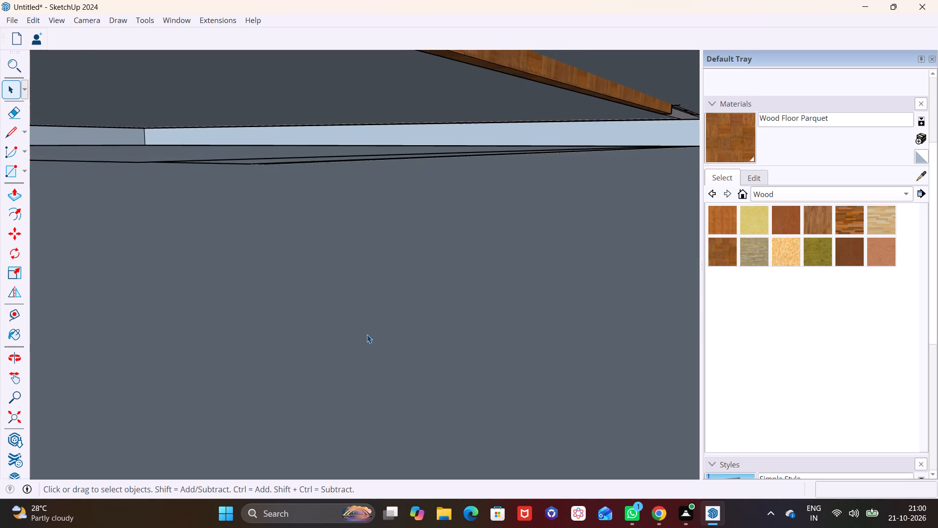
{"action": "scroll", "coordinate": [367, 334], "scroll_direction": "down", "scroll_amount": 20}
{"action": "scroll", "coordinate": [367, 334], "scroll_direction": "down", "scroll_amount": 17}
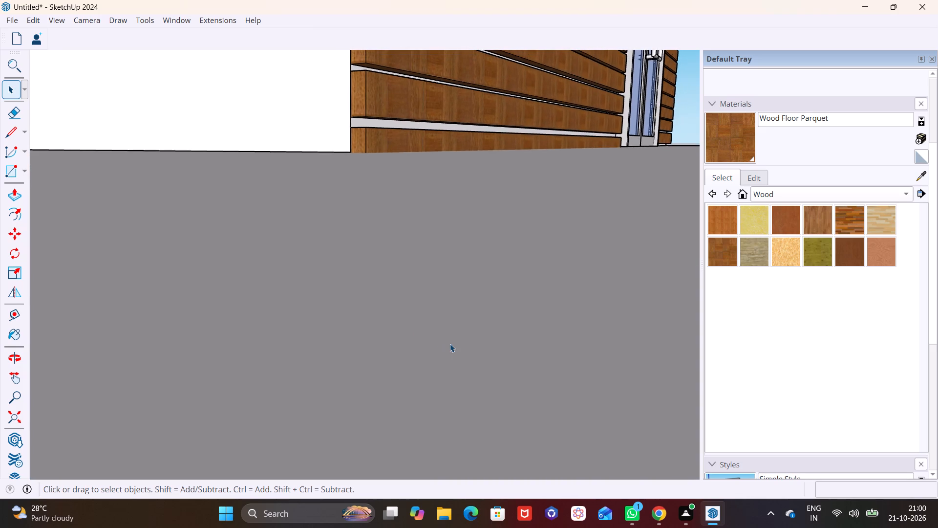
{"action": "scroll", "coordinate": [450, 344], "scroll_direction": "down", "scroll_amount": 20}
{"action": "scroll", "coordinate": [450, 344], "scroll_direction": "down", "scroll_amount": 17}
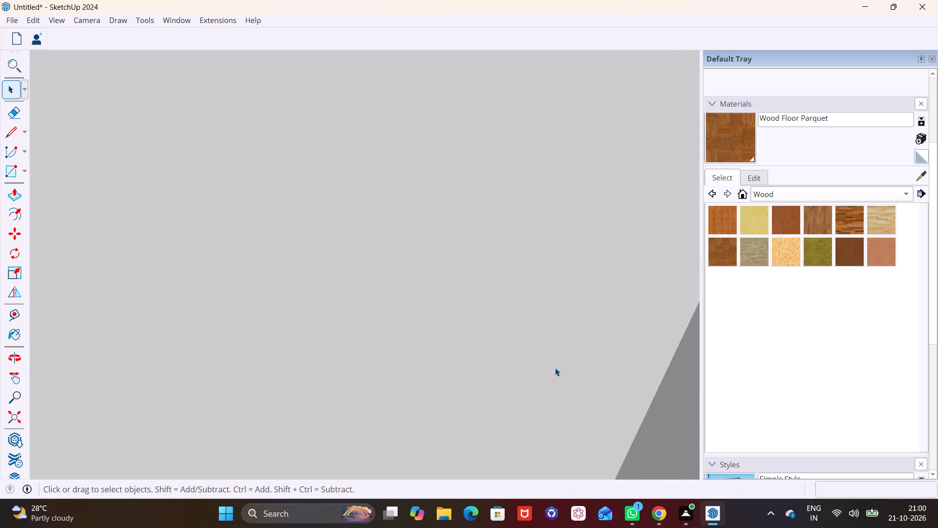
{"action": "scroll", "coordinate": [555, 368], "scroll_direction": "down", "scroll_amount": 14}
{"action": "scroll", "coordinate": [599, 378], "scroll_direction": "down", "scroll_amount": 20}
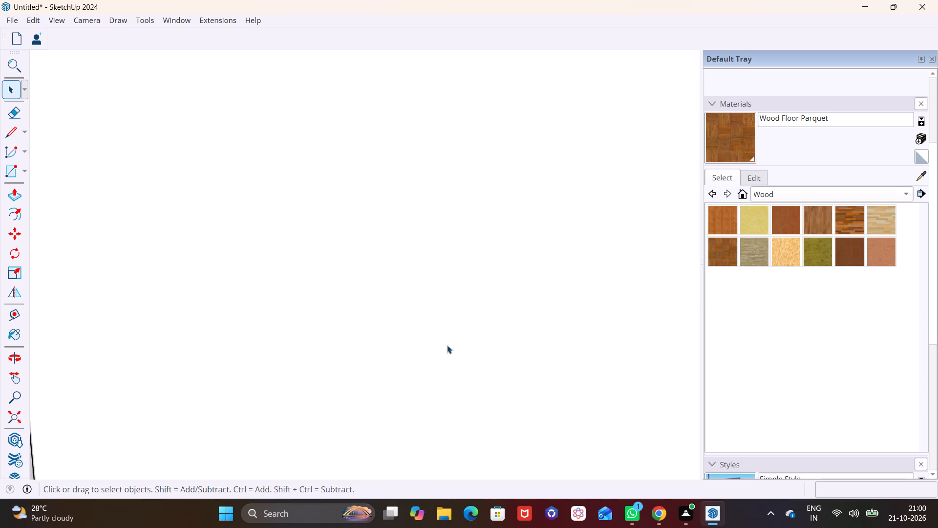
{"action": "scroll", "coordinate": [447, 345], "scroll_direction": "down", "scroll_amount": 5}
{"action": "scroll", "coordinate": [377, 405], "scroll_direction": "down", "scroll_amount": 20}
{"action": "scroll", "coordinate": [377, 405], "scroll_direction": "down", "scroll_amount": 6}
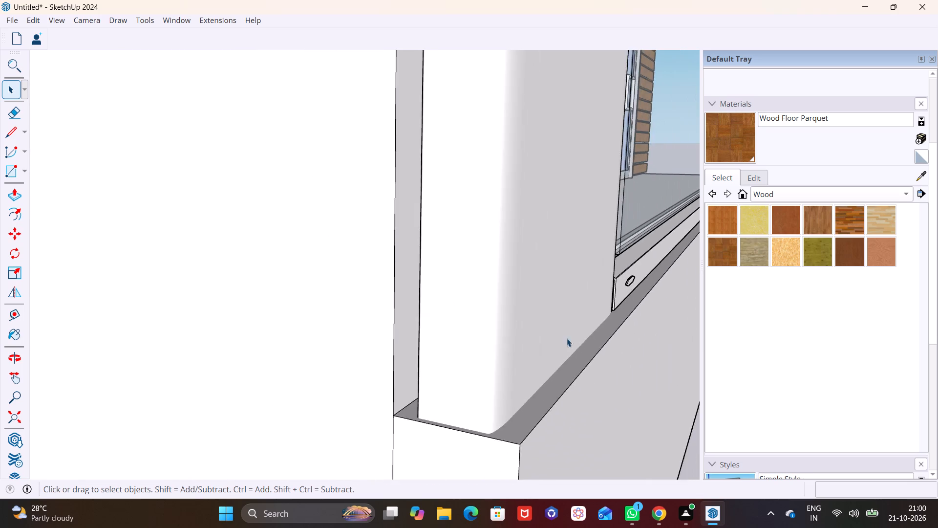
{"action": "middle_click_drag", "start_coordinate": [596, 340], "coordinate": [307, 70]}
{"action": "scroll", "coordinate": [479, 216], "scroll_direction": "down", "scroll_amount": 3}
{"action": "middle_click_drag", "start_coordinate": [518, 257], "coordinate": [392, 212]}
{"action": "middle_click_drag", "start_coordinate": [689, 376], "coordinate": [377, 90], "text": "shift"}
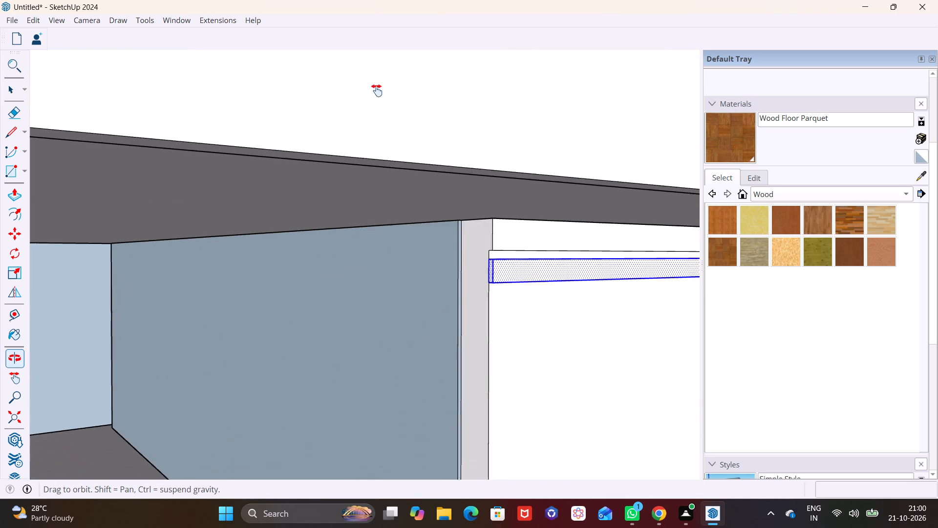
{"action": "middle_click_drag", "start_coordinate": [377, 90], "coordinate": [375, 88], "text": "shift"}
{"action": "middle_click_drag", "start_coordinate": [607, 235], "coordinate": [472, 210]}
{"action": "middle_click_drag", "start_coordinate": [666, 277], "coordinate": [372, 194], "text": "shift"}
{"action": "middle_click_drag", "start_coordinate": [670, 212], "coordinate": [514, 224]}
{"action": "scroll", "coordinate": [514, 224], "scroll_direction": "down", "scroll_amount": 1}
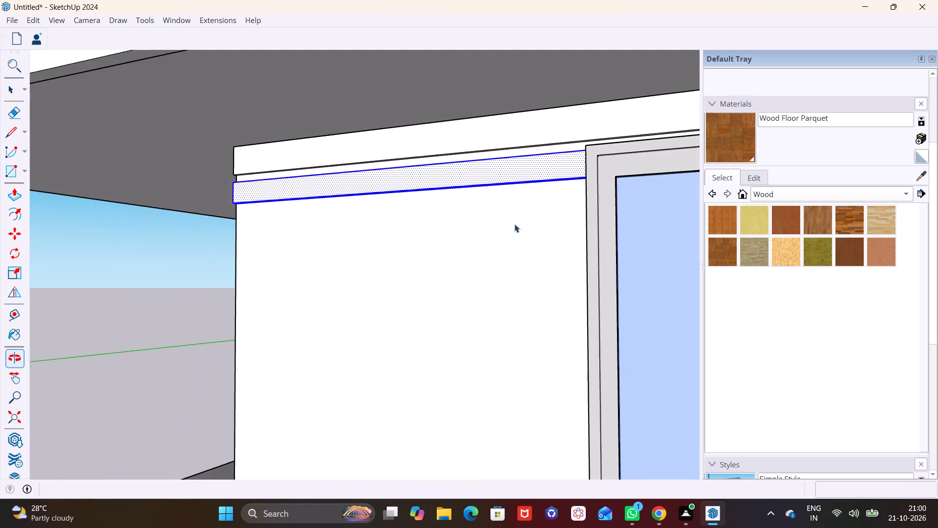
{"action": "scroll", "coordinate": [587, 147], "scroll_direction": "up", "scroll_amount": 13}
{"action": "middle_click_drag", "start_coordinate": [618, 184], "coordinate": [666, 191]}
{"action": "scroll", "coordinate": [590, 171], "scroll_direction": "up", "scroll_amount": 10}
{"action": "middle_click_drag", "start_coordinate": [607, 173], "coordinate": [654, 182]}
{"action": "scroll", "coordinate": [629, 167], "scroll_direction": "up", "scroll_amount": 2}
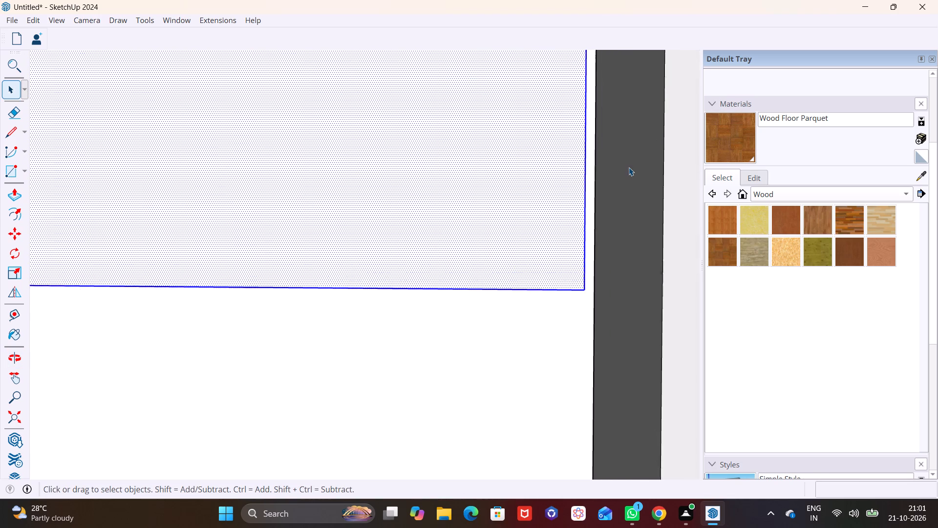
{"action": "scroll", "coordinate": [629, 167], "scroll_direction": "up", "scroll_amount": 7}
{"action": "middle_click_drag", "start_coordinate": [597, 208], "coordinate": [589, 219]}
{"action": "scroll", "coordinate": [609, 222], "scroll_direction": "up", "scroll_amount": 4}
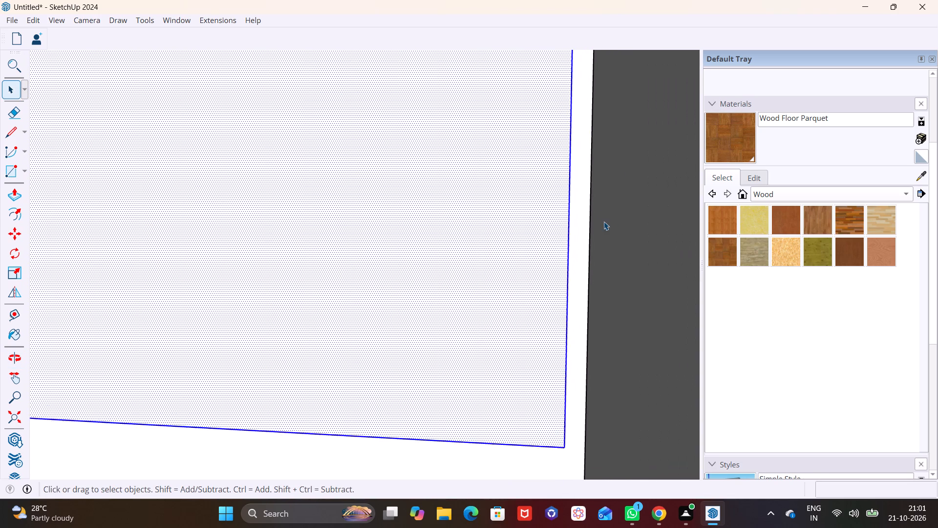
{"action": "scroll", "coordinate": [604, 221], "scroll_direction": "up", "scroll_amount": 7}
{"action": "middle_click_drag", "start_coordinate": [582, 228], "coordinate": [587, 241]}
{"action": "scroll", "coordinate": [585, 241], "scroll_direction": "up", "scroll_amount": 6}
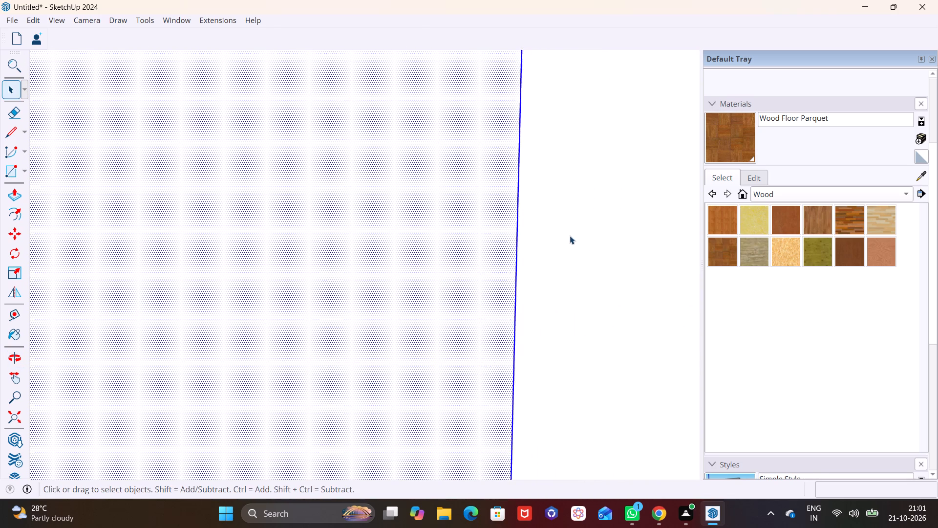
{"action": "middle_click_drag", "start_coordinate": [569, 236], "coordinate": [539, 228]}
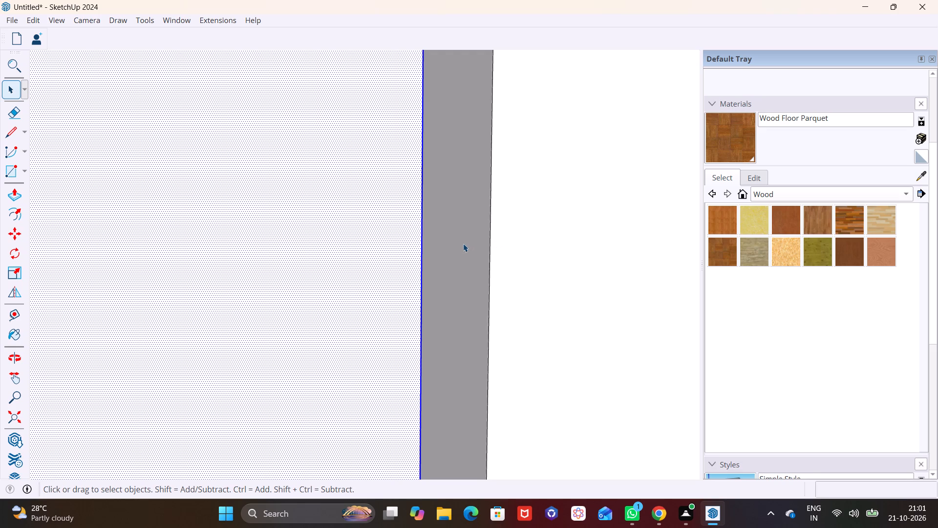
{"action": "double_click", "coordinate": [463, 243], "text": "ctrl"}
Copy the selected strip about 6 5/16" straight down along the front wall's corner edge.
{"action": "scroll", "coordinate": [494, 253], "scroll_direction": "down", "scroll_amount": 15}
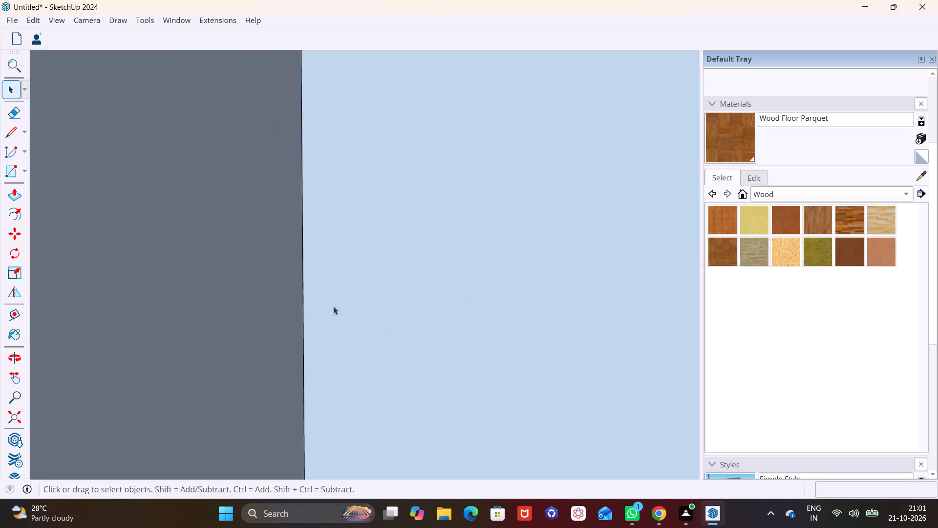
{"action": "scroll", "coordinate": [333, 306], "scroll_direction": "down", "scroll_amount": 20}
{"action": "scroll", "coordinate": [333, 306], "scroll_direction": "down", "scroll_amount": 20}
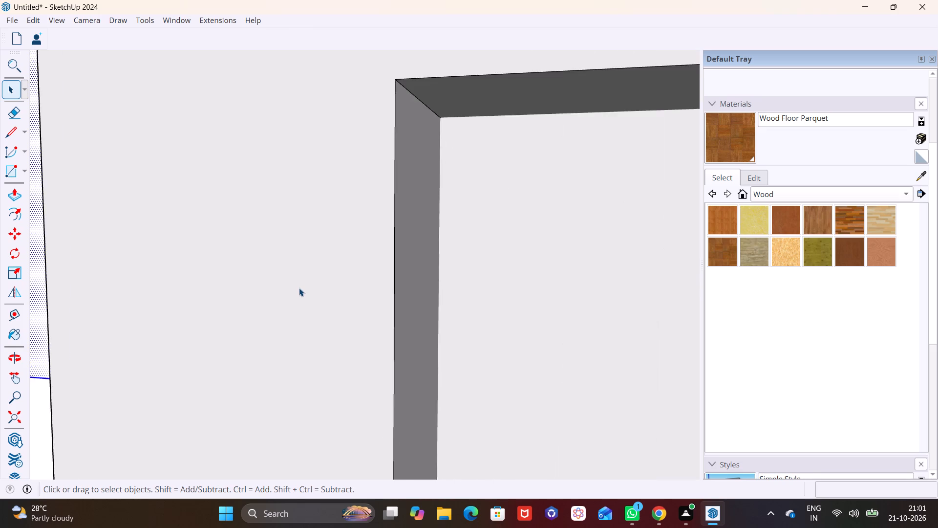
{"action": "scroll", "coordinate": [299, 288], "scroll_direction": "down", "scroll_amount": 20}
{"action": "scroll", "coordinate": [299, 288], "scroll_direction": "down", "scroll_amount": 11}
{"action": "middle_click_drag", "start_coordinate": [304, 322], "coordinate": [662, 216], "text": "shift"}
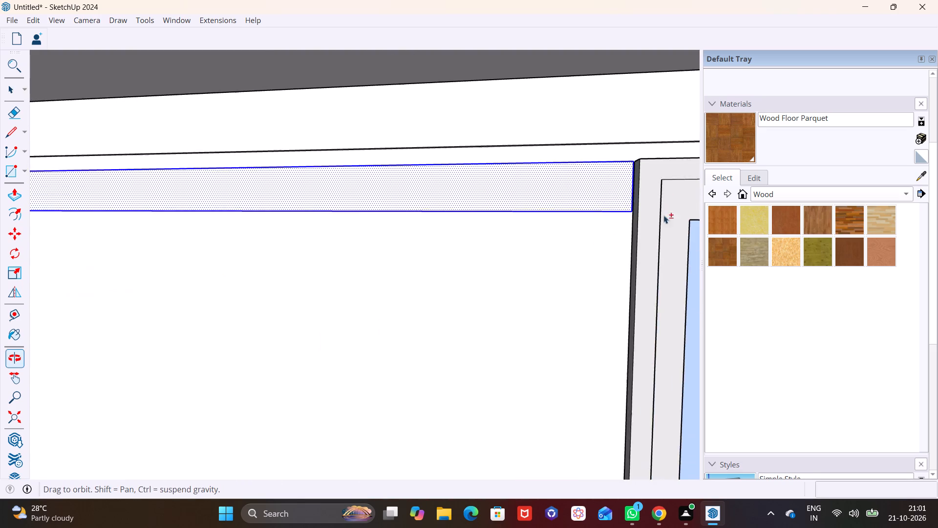
{"action": "middle_click_drag", "start_coordinate": [275, 272], "coordinate": [444, 286]}
{"action": "scroll", "coordinate": [299, 263], "scroll_direction": "down", "scroll_amount": 8}
{"action": "middle_click_drag", "start_coordinate": [309, 293], "coordinate": [429, 238], "text": "shift"}
{"action": "middle_click_drag", "start_coordinate": [174, 229], "coordinate": [217, 229]}
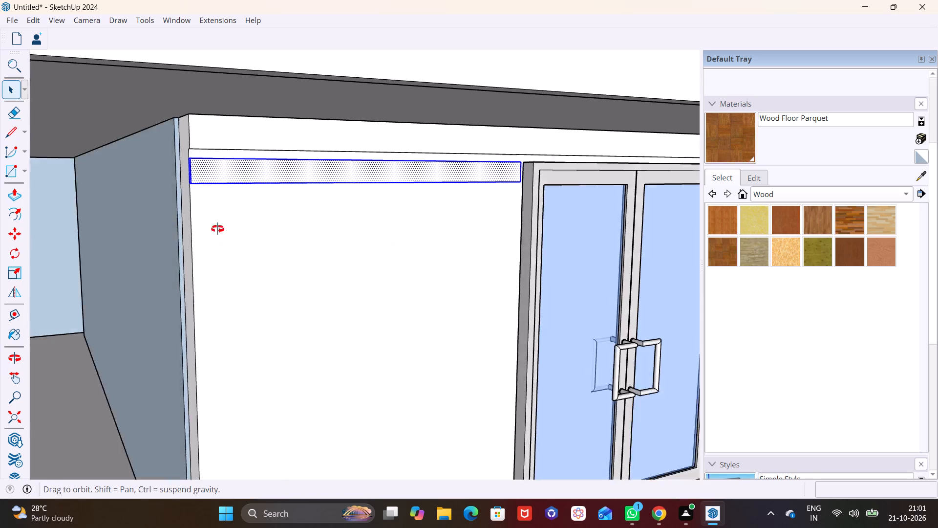
{"action": "middle_click_drag", "start_coordinate": [217, 229], "coordinate": [293, 227]}
{"action": "scroll", "coordinate": [236, 209], "scroll_direction": "up", "scroll_amount": 6}
{"action": "middle_click_drag", "start_coordinate": [229, 207], "coordinate": [269, 212]}
{"action": "key", "text": "m"}
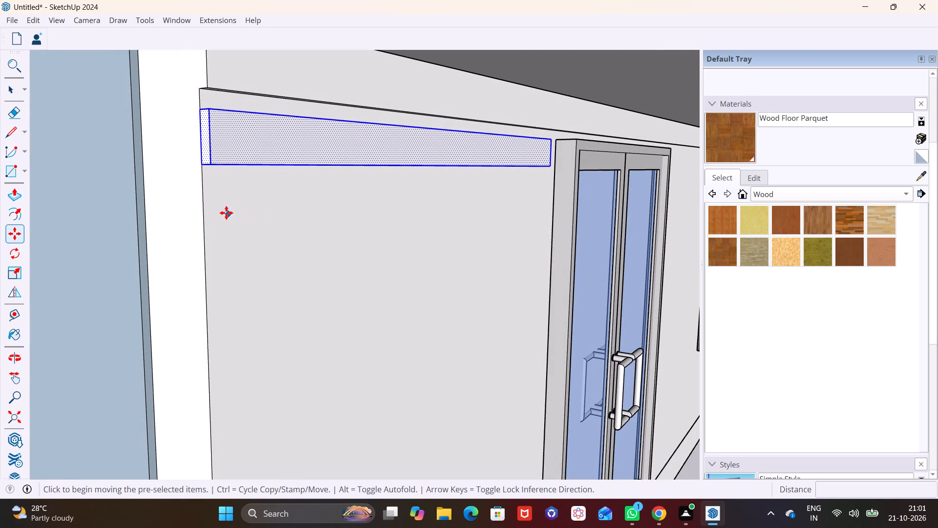
{"action": "left_click", "coordinate": [198, 104]}
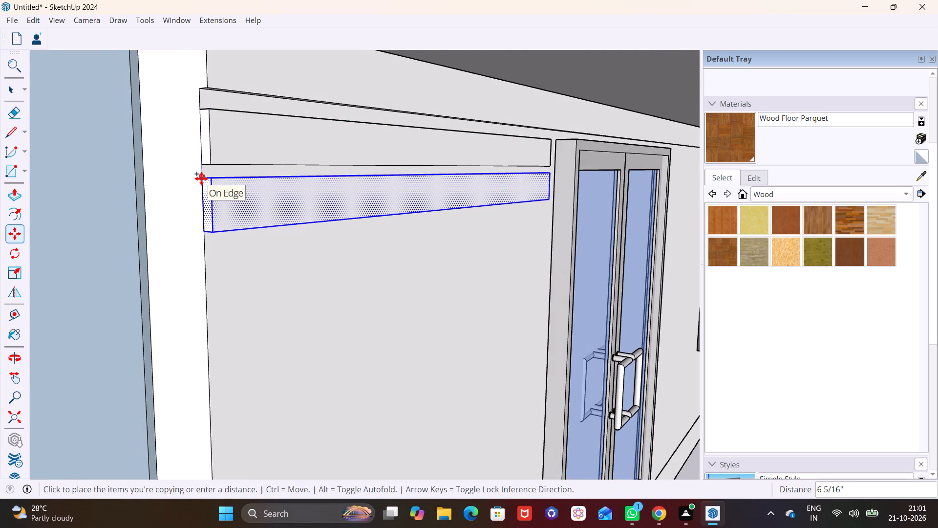
{"action": "left_click", "coordinate": [201, 178]}
Place three more copies of the strip down the front wall, each about 6" below the previous one.
{"action": "left_click", "coordinate": [204, 177]}
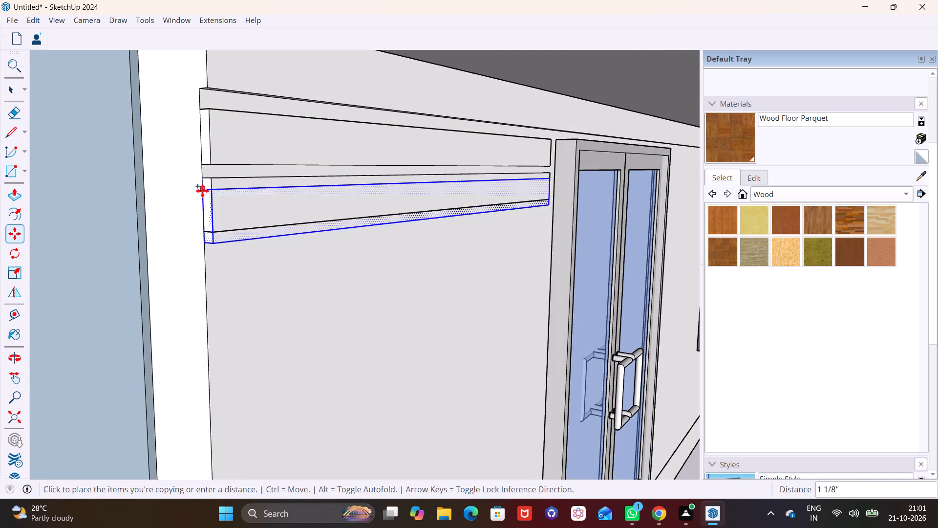
{"action": "left_click", "coordinate": [207, 243]}
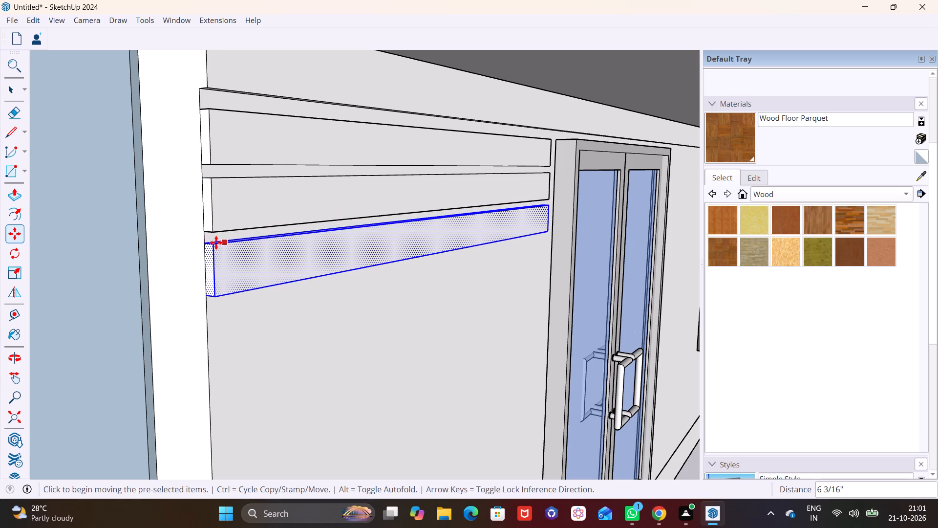
{"action": "left_click", "coordinate": [206, 242]}
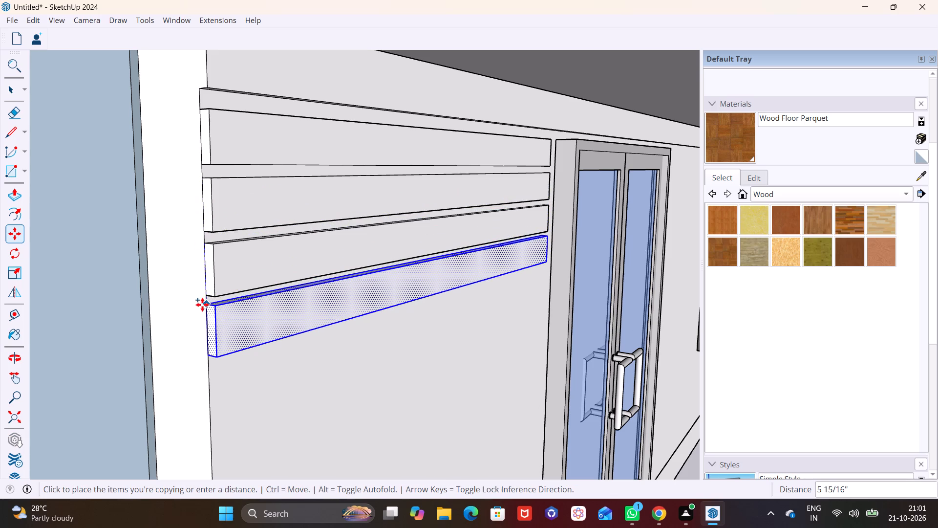
{"action": "left_click", "coordinate": [202, 306]}
{"action": "scroll", "coordinate": [241, 298], "scroll_direction": "down", "scroll_amount": 2}
{"action": "middle_click_drag", "start_coordinate": [268, 308], "coordinate": [268, 158], "text": "shift"}
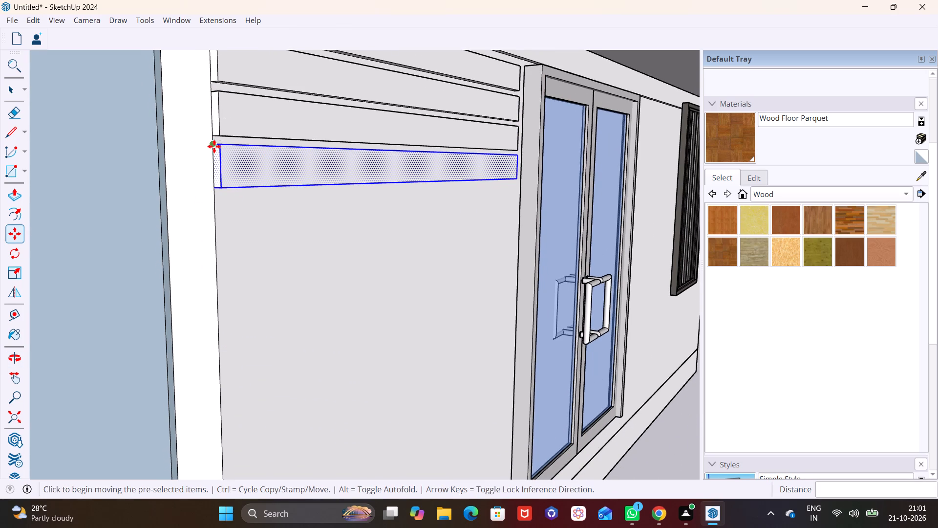
{"action": "left_click", "coordinate": [214, 146]}
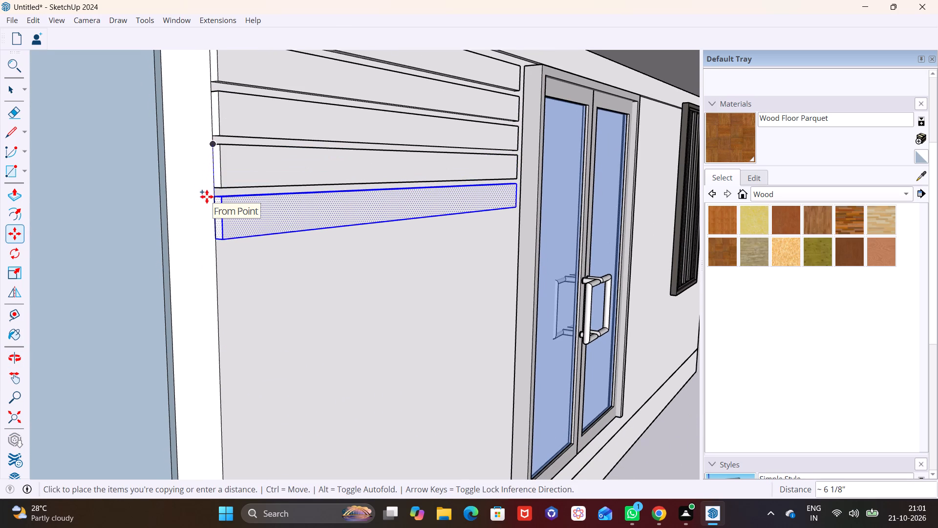
{"action": "left_click", "coordinate": [207, 197]}
Place five more copies of the strip down the front wall's corner edge, each about 5 1/2" to 6" below the previous one.
{"action": "left_click", "coordinate": [213, 196]}
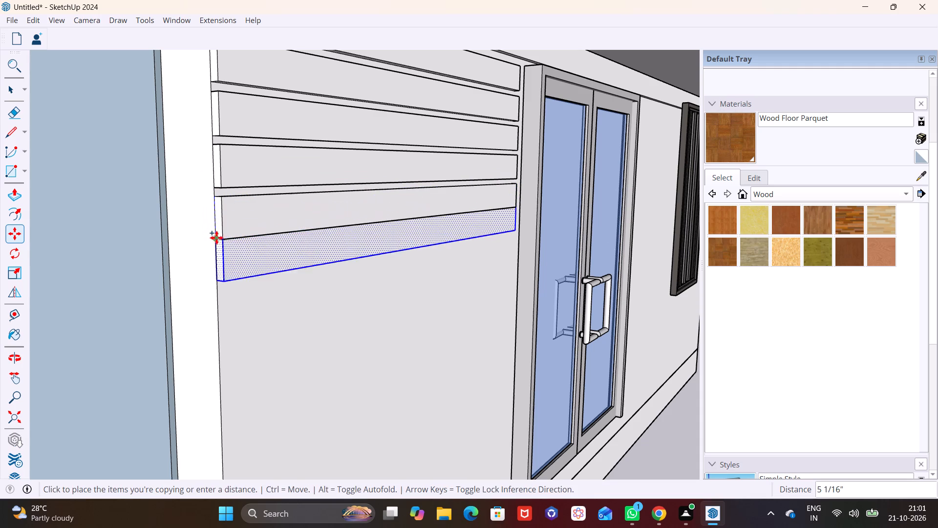
{"action": "scroll", "coordinate": [219, 245], "scroll_direction": "up", "scroll_amount": 2}
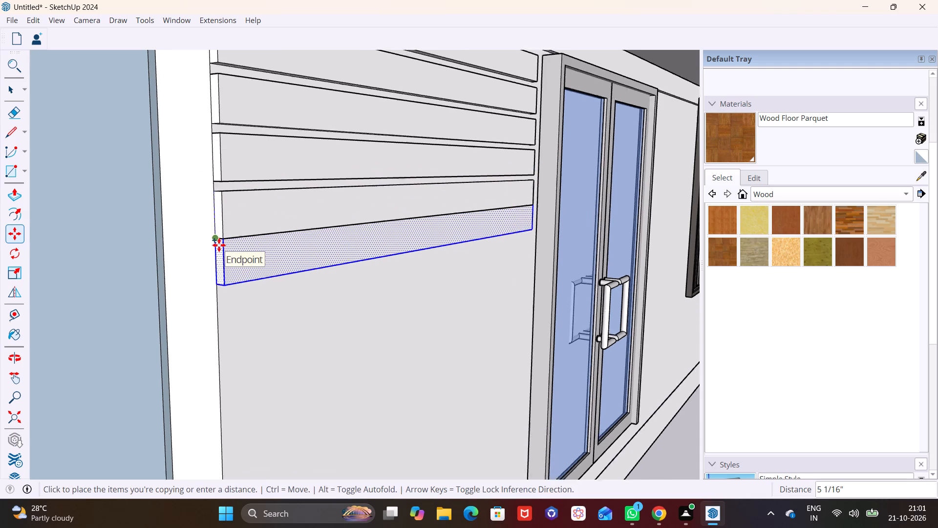
{"action": "scroll", "coordinate": [219, 245], "scroll_direction": "up", "scroll_amount": 6}
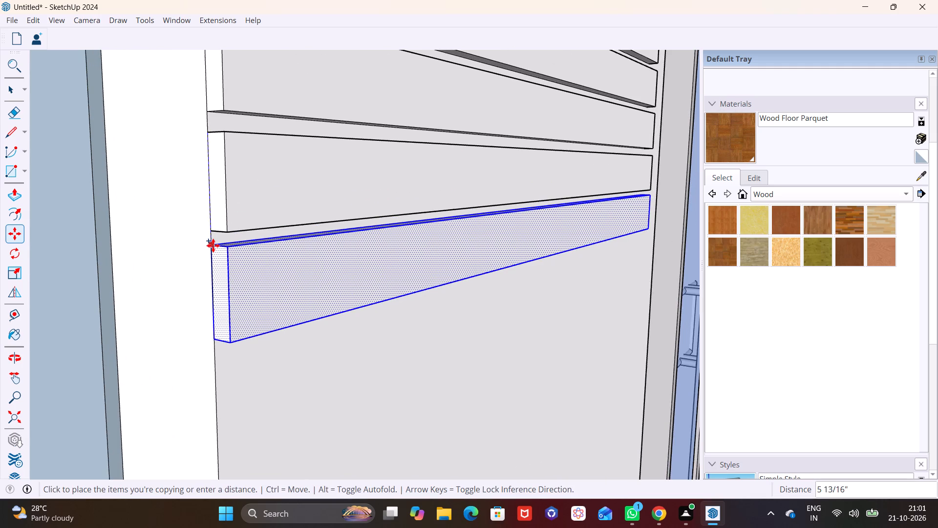
{"action": "left_click", "coordinate": [213, 243]}
{"action": "left_click", "coordinate": [213, 240]}
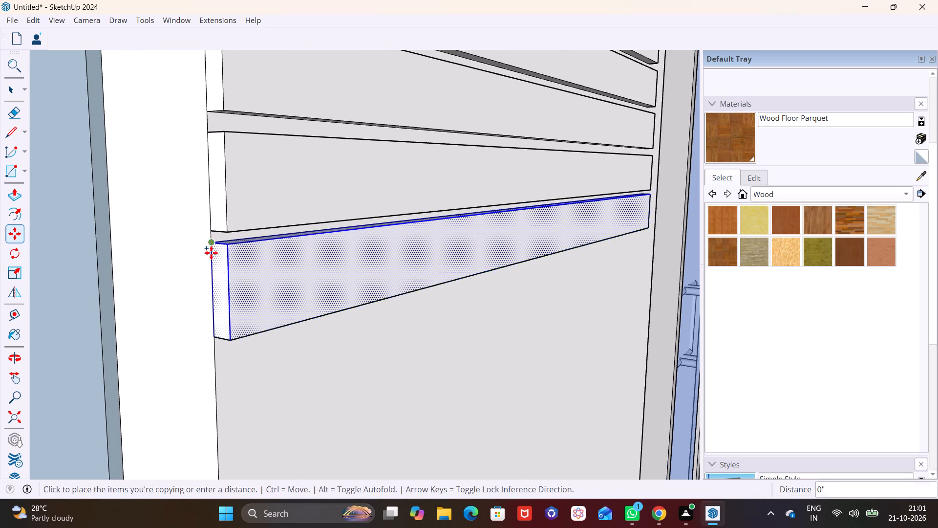
{"action": "left_click", "coordinate": [213, 345]}
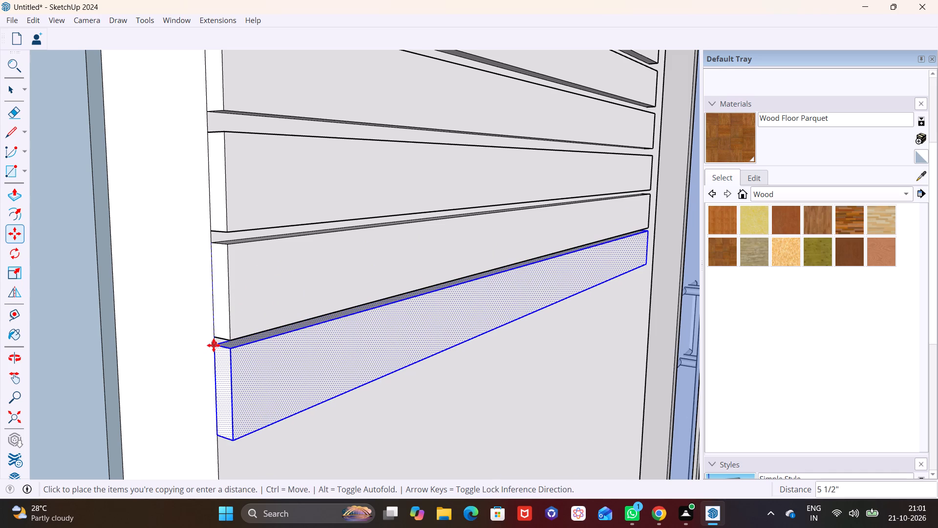
{"action": "scroll", "coordinate": [227, 326], "scroll_direction": "down", "scroll_amount": 3}
{"action": "middle_click_drag", "start_coordinate": [261, 346], "coordinate": [271, 147], "text": "shift"}
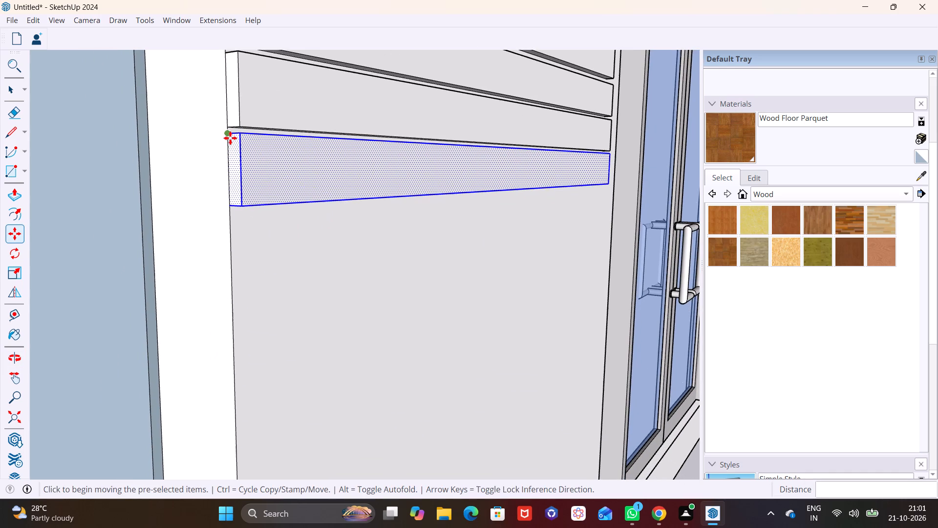
{"action": "left_click", "coordinate": [230, 138]}
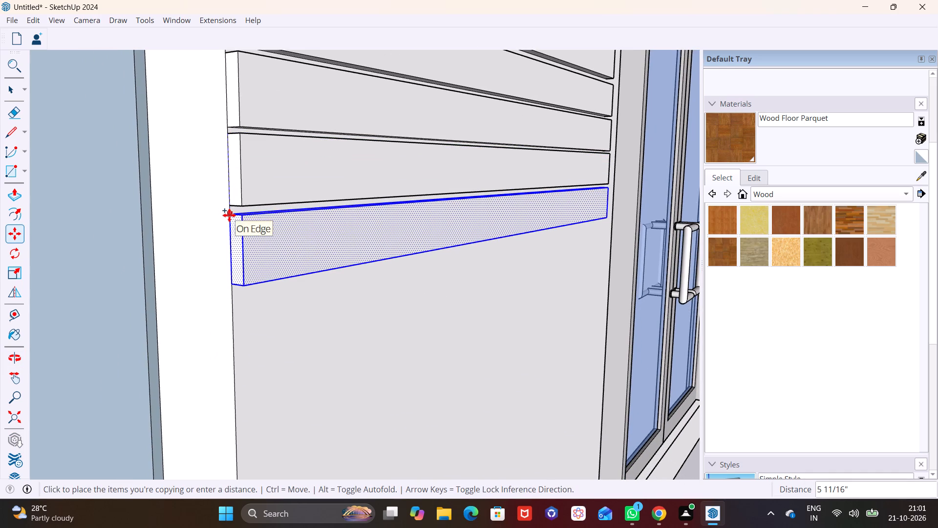
{"action": "left_click", "coordinate": [229, 215]}
{"action": "left_click", "coordinate": [233, 212]}
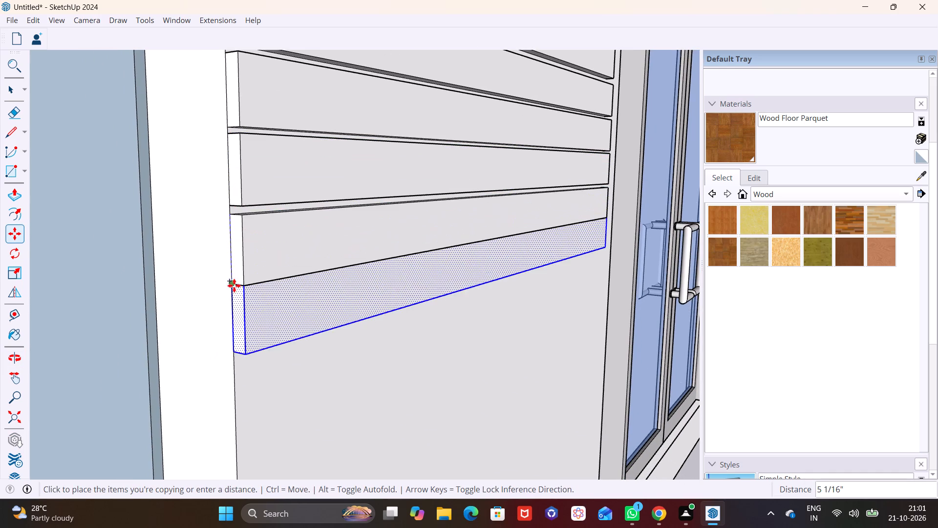
{"action": "left_click", "coordinate": [235, 292]}
Continue the cladding down the wall beside the door with four more strip copies, each about 5 5/8" below the last.
{"action": "scroll", "coordinate": [255, 282], "scroll_direction": "down", "scroll_amount": 3}
{"action": "middle_click_drag", "start_coordinate": [333, 312], "coordinate": [327, 144], "text": "shift"}
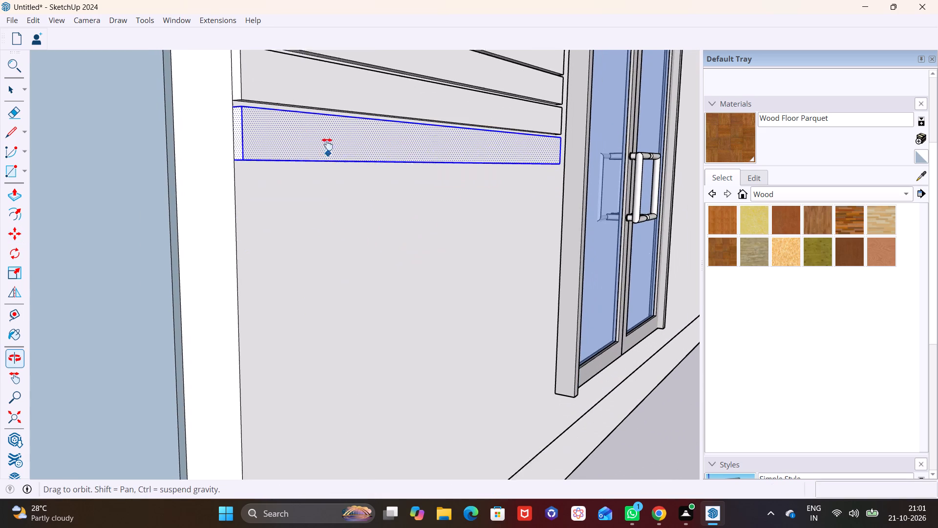
{"action": "middle_click_drag", "start_coordinate": [327, 144], "coordinate": [327, 139], "text": "shift"}
{"action": "left_click", "coordinate": [232, 89]}
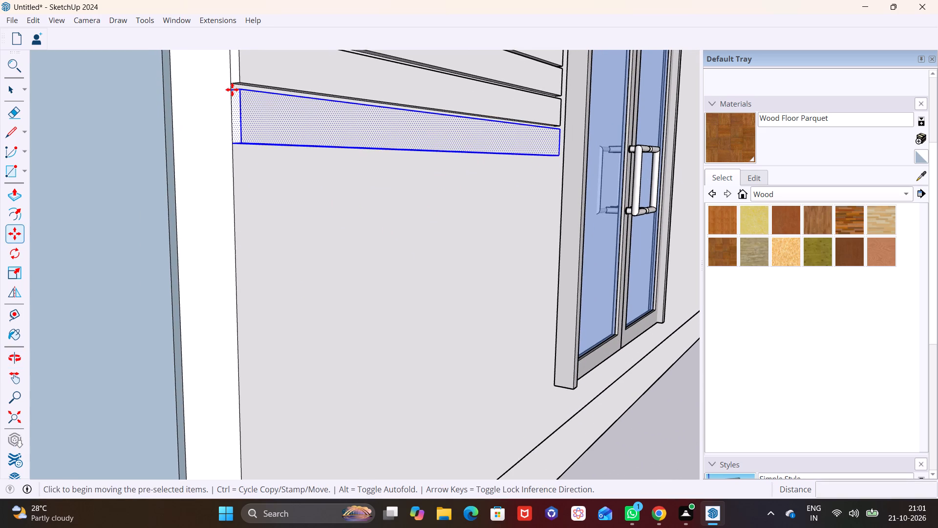
{"action": "left_click", "coordinate": [227, 149]}
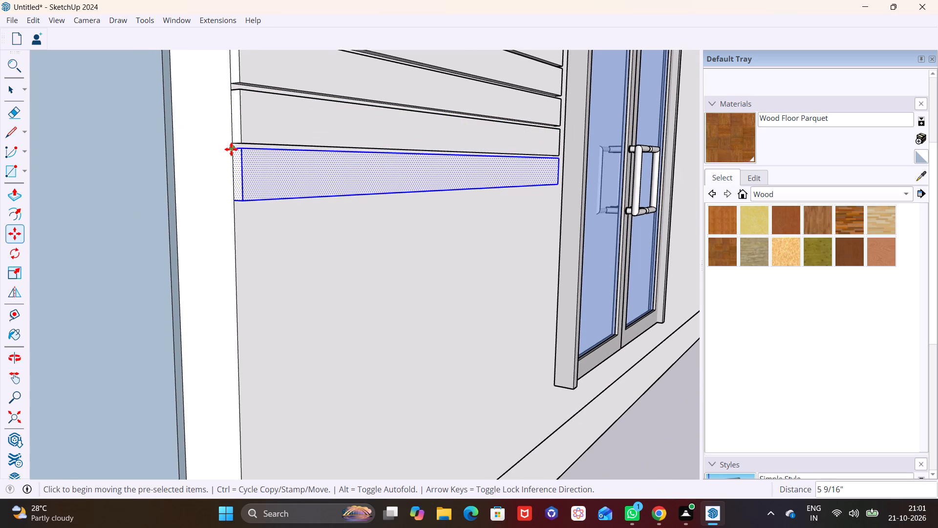
{"action": "left_click", "coordinate": [231, 149]}
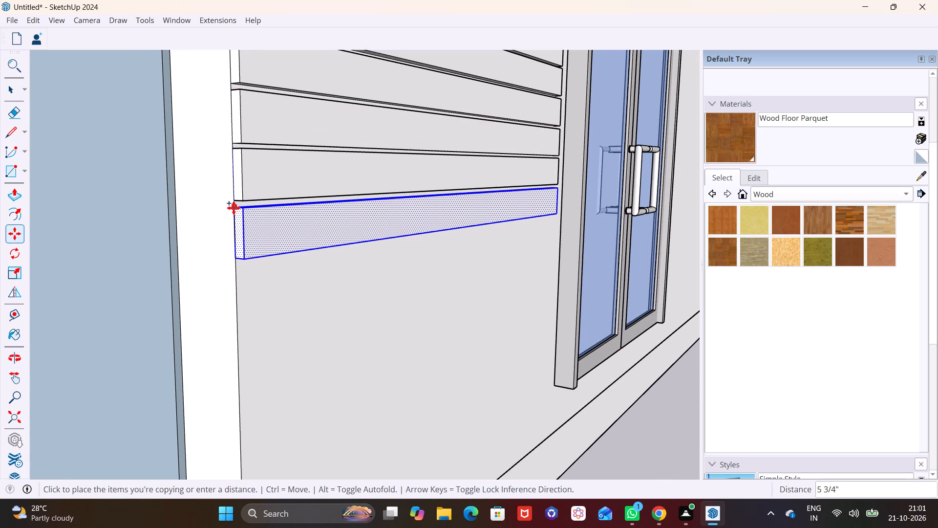
{"action": "left_click", "coordinate": [234, 207]}
{"action": "left_click", "coordinate": [239, 205]}
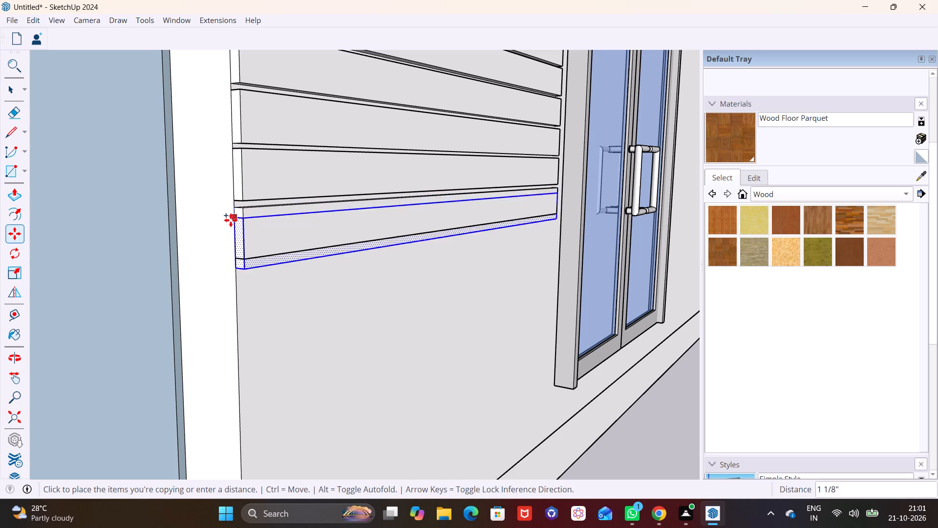
{"action": "left_click", "coordinate": [241, 265]}
{"action": "left_click", "coordinate": [235, 265]}
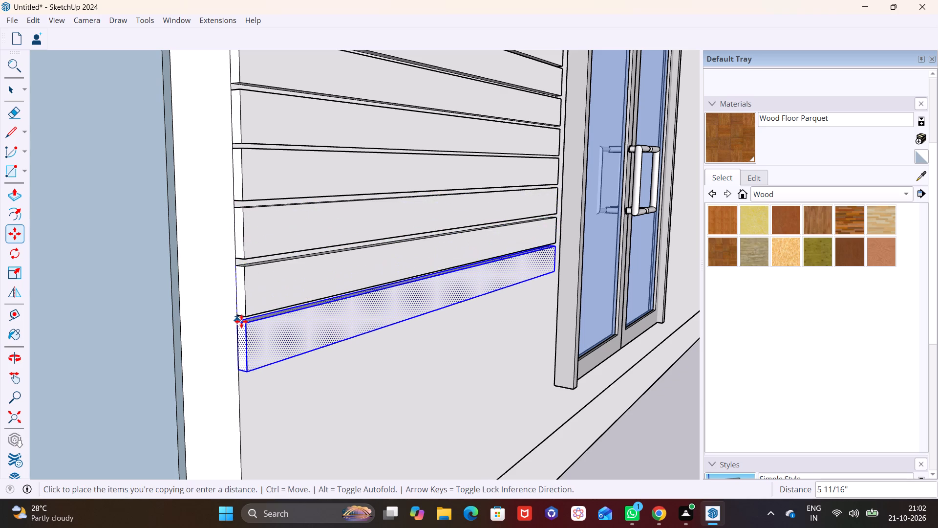
{"action": "left_click", "coordinate": [241, 321]}
Add four more strip copies down the corner edge of the lower front wall, spaced about 5 1/2" apart.
{"action": "scroll", "coordinate": [253, 308], "scroll_direction": "down", "scroll_amount": 2}
{"action": "middle_click_drag", "start_coordinate": [314, 319], "coordinate": [211, 147], "text": "shift"}
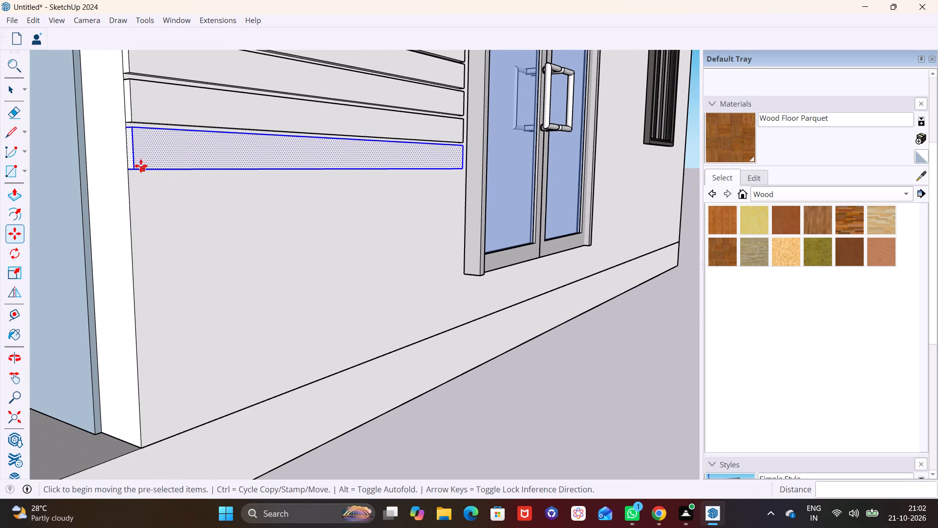
{"action": "middle_click_drag", "start_coordinate": [127, 138], "coordinate": [162, 138]}
{"action": "scroll", "coordinate": [162, 142], "scroll_direction": "up", "scroll_amount": 6}
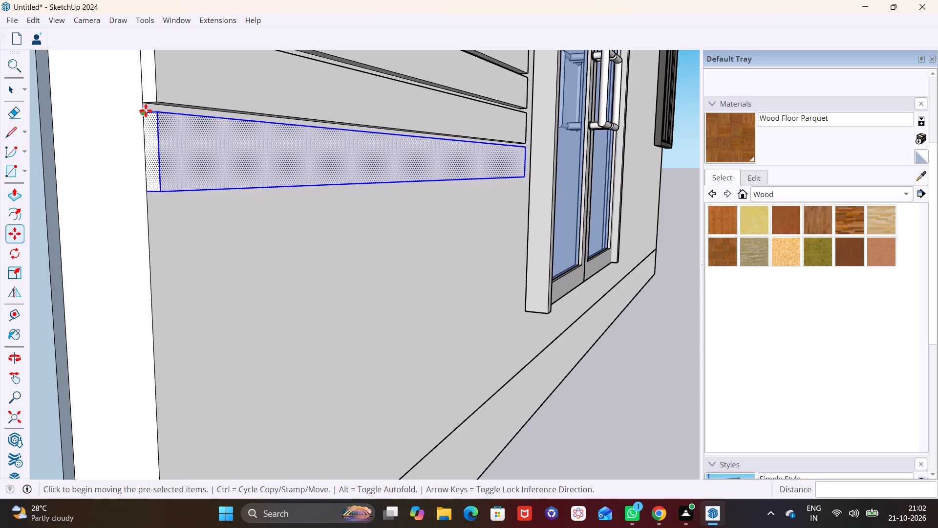
{"action": "left_click", "coordinate": [146, 111]}
{"action": "left_click", "coordinate": [151, 197]}
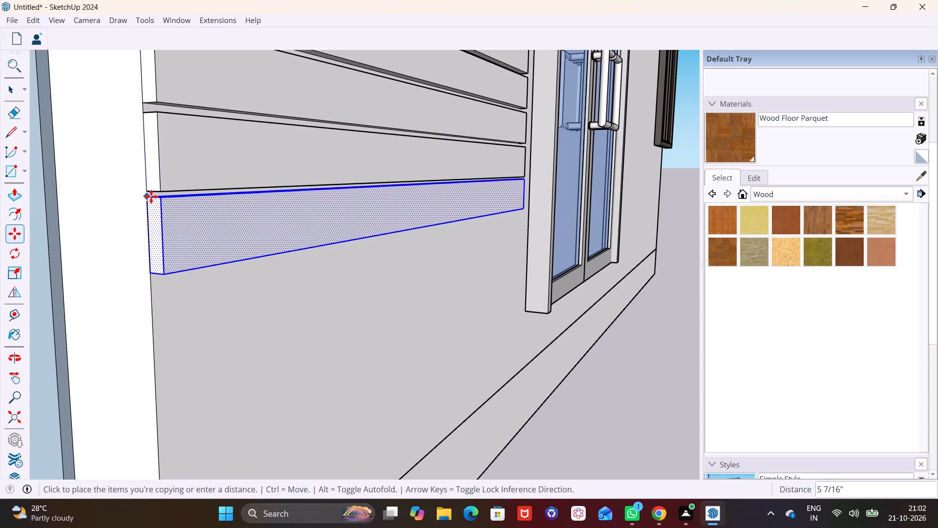
{"action": "left_click", "coordinate": [149, 195]}
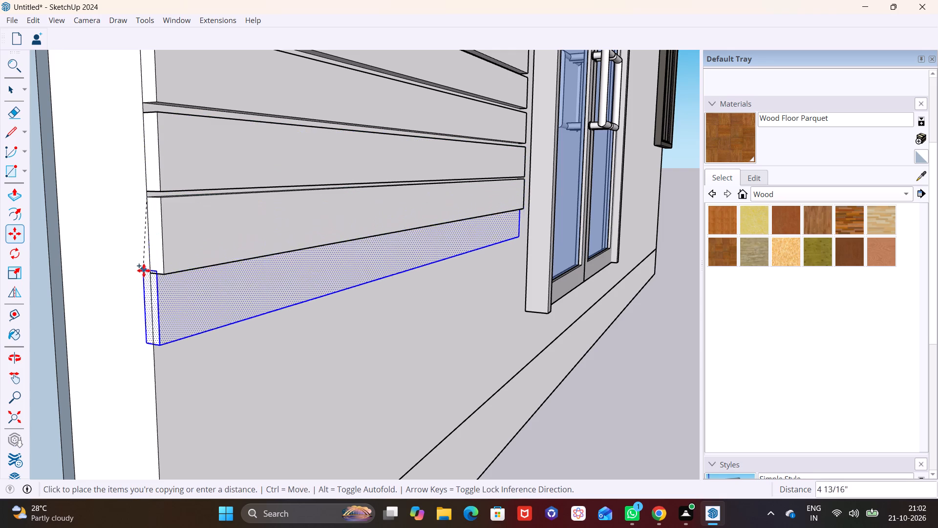
{"action": "left_click", "coordinate": [145, 278]}
{"action": "scroll", "coordinate": [151, 278], "scroll_direction": "down", "scroll_amount": 2}
{"action": "middle_click_drag", "start_coordinate": [178, 282], "coordinate": [183, 154], "text": "shift"}
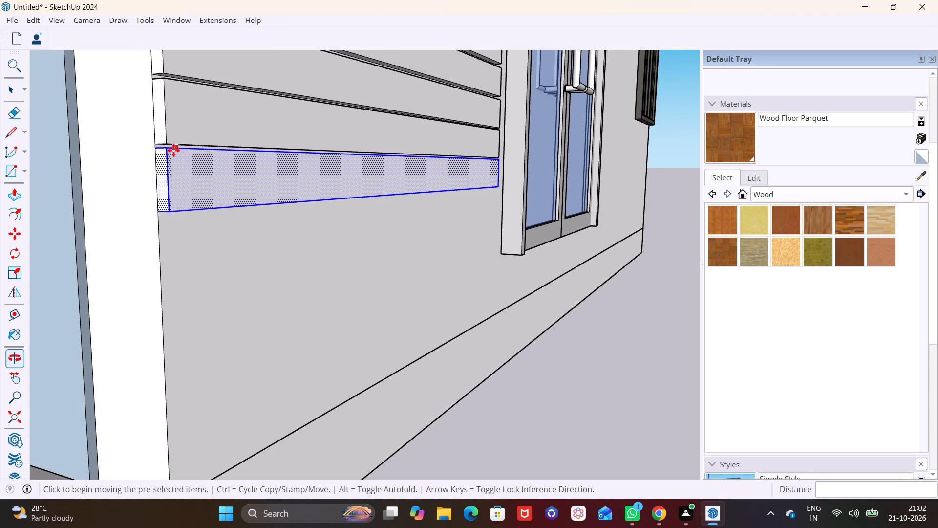
{"action": "left_click", "coordinate": [158, 152]}
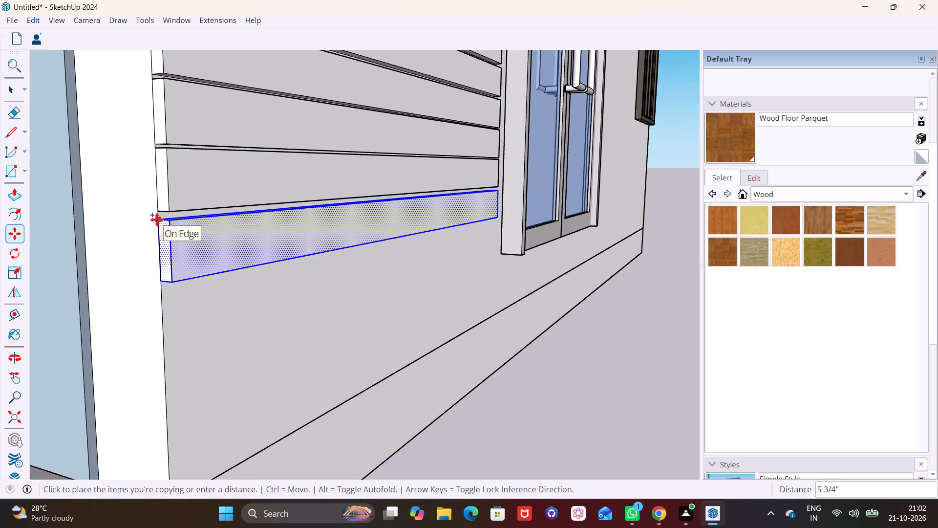
{"action": "scroll", "coordinate": [160, 218], "scroll_direction": "up", "scroll_amount": 7}
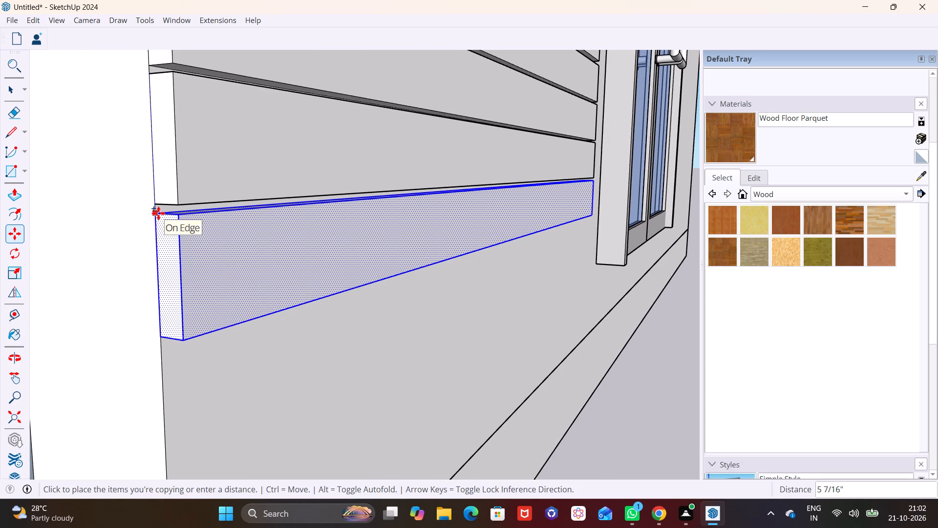
{"action": "left_click", "coordinate": [158, 212]}
{"action": "left_click", "coordinate": [158, 212]}
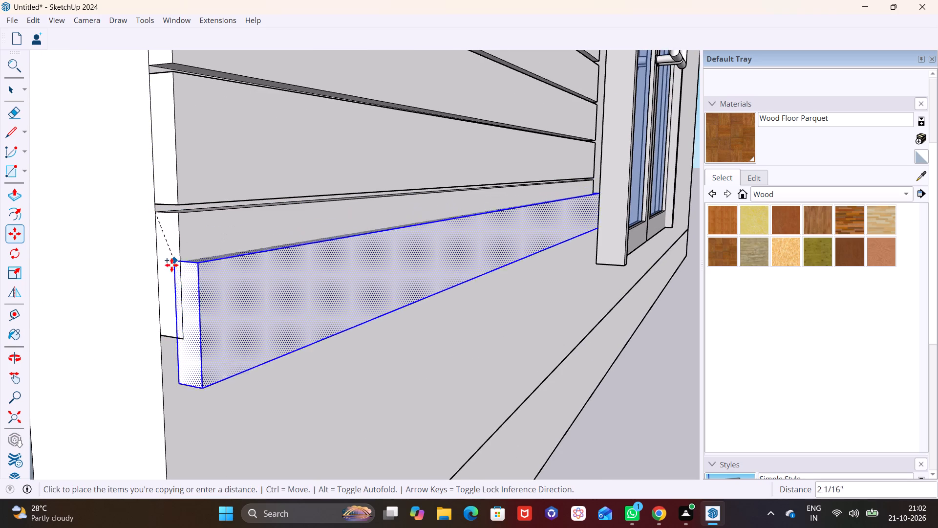
{"action": "left_click", "coordinate": [157, 343]}
Place the last two strip copies down to just above the plinth, each 5 1/2" below the previous one, and clear the selection.
{"action": "scroll", "coordinate": [195, 304], "scroll_direction": "down", "scroll_amount": 2}
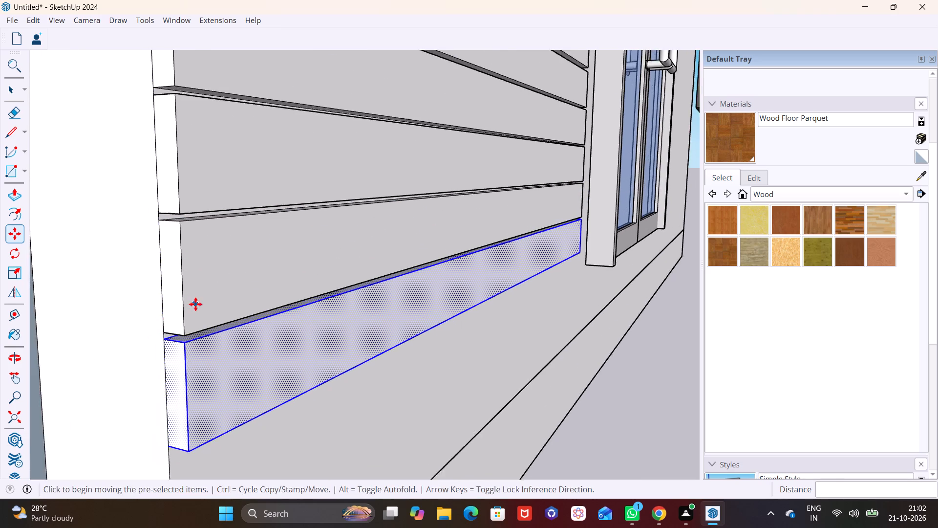
{"action": "scroll", "coordinate": [195, 304], "scroll_direction": "down", "scroll_amount": 1}
{"action": "middle_click_drag", "start_coordinate": [257, 304], "coordinate": [244, 123], "text": "shift"}
{"action": "left_click", "coordinate": [155, 135]}
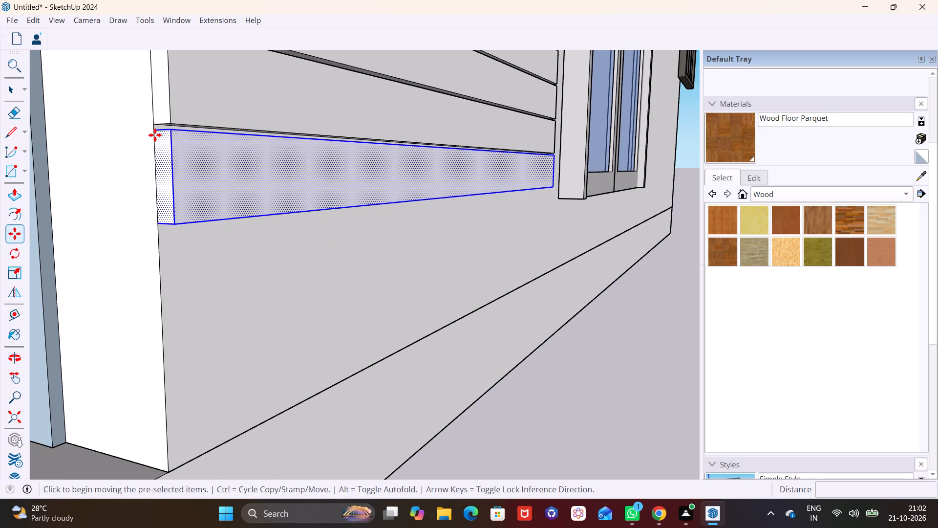
{"action": "left_click", "coordinate": [153, 231]}
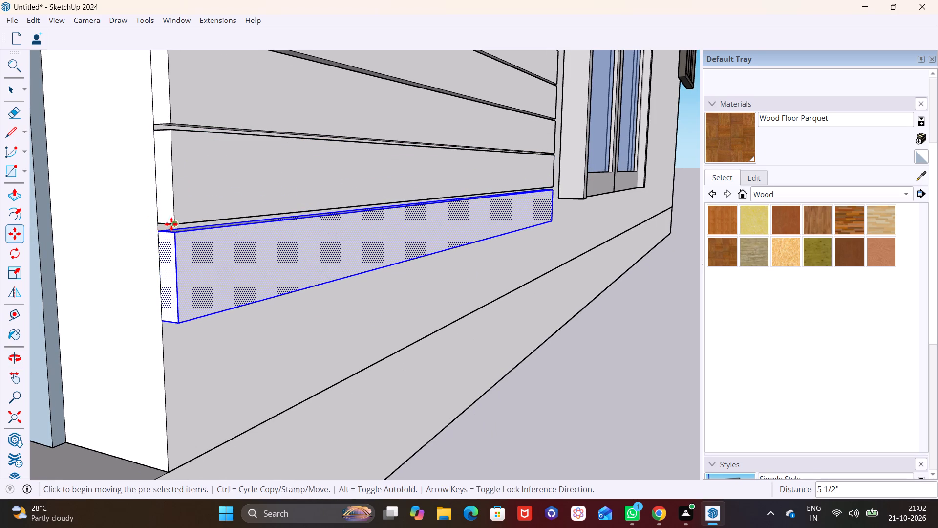
{"action": "left_click", "coordinate": [159, 233]}
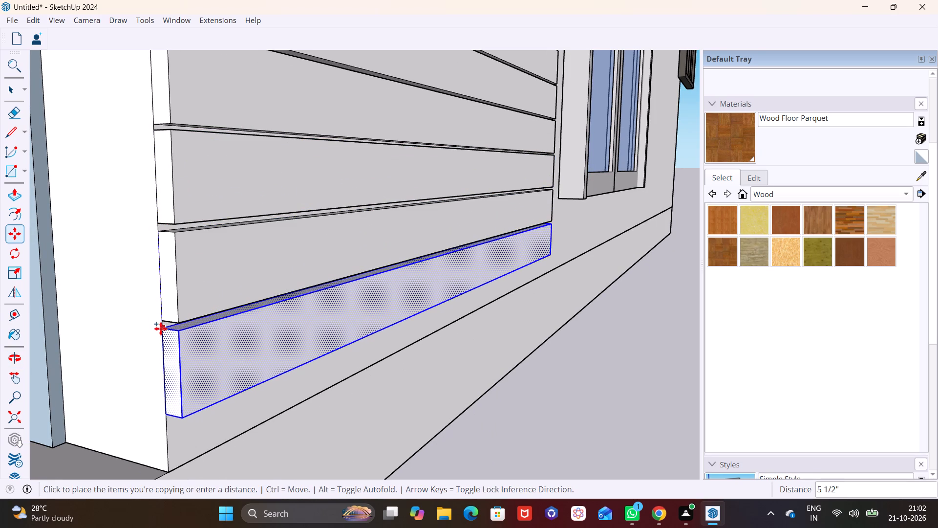
{"action": "left_click", "coordinate": [161, 329]}
{"action": "scroll", "coordinate": [174, 324], "scroll_direction": "down", "scroll_amount": 2}
{"action": "middle_click_drag", "start_coordinate": [216, 338], "coordinate": [168, 155], "text": "shift"}
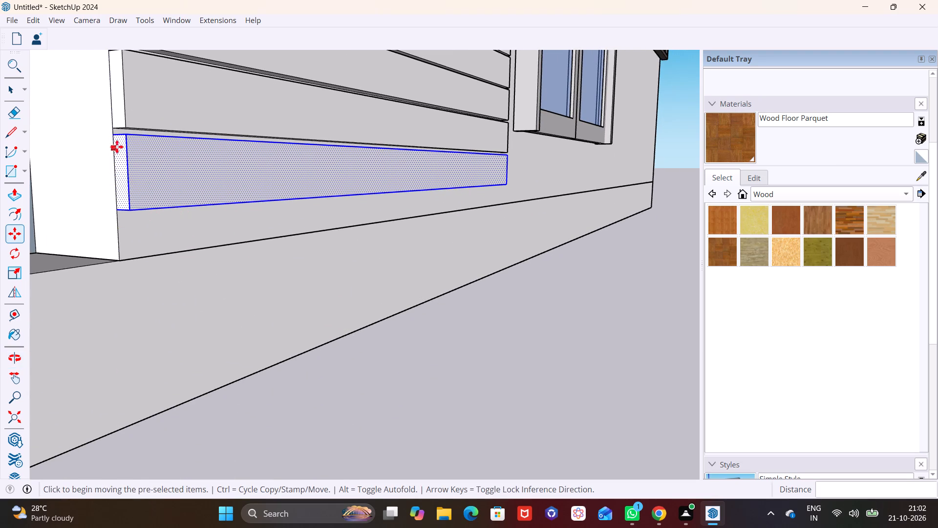
{"action": "scroll", "coordinate": [218, 146], "scroll_direction": "down", "scroll_amount": 13}
{"action": "key", "text": "space"}
{"action": "left_click", "coordinate": [406, 243]}
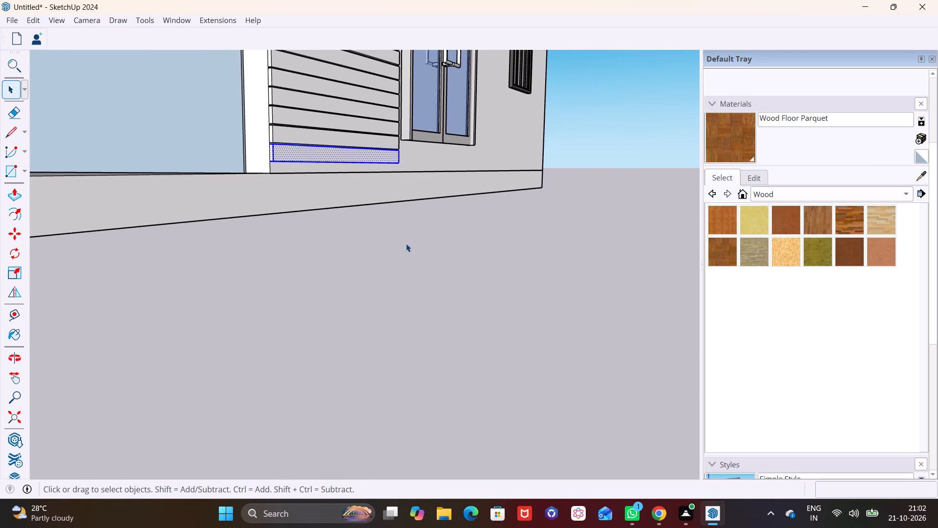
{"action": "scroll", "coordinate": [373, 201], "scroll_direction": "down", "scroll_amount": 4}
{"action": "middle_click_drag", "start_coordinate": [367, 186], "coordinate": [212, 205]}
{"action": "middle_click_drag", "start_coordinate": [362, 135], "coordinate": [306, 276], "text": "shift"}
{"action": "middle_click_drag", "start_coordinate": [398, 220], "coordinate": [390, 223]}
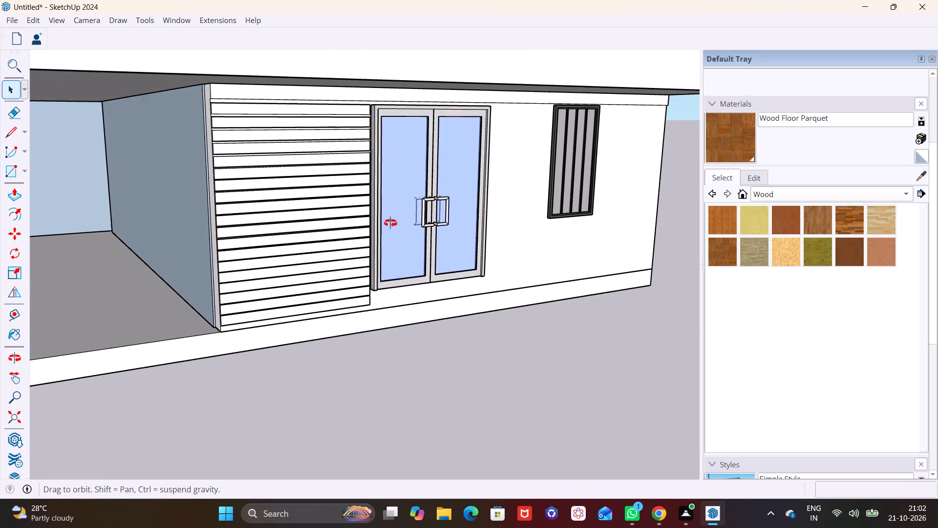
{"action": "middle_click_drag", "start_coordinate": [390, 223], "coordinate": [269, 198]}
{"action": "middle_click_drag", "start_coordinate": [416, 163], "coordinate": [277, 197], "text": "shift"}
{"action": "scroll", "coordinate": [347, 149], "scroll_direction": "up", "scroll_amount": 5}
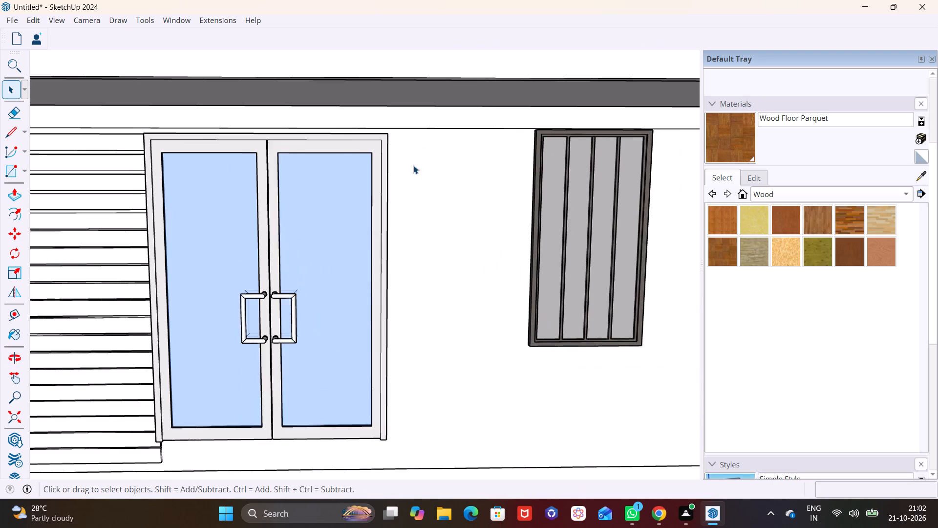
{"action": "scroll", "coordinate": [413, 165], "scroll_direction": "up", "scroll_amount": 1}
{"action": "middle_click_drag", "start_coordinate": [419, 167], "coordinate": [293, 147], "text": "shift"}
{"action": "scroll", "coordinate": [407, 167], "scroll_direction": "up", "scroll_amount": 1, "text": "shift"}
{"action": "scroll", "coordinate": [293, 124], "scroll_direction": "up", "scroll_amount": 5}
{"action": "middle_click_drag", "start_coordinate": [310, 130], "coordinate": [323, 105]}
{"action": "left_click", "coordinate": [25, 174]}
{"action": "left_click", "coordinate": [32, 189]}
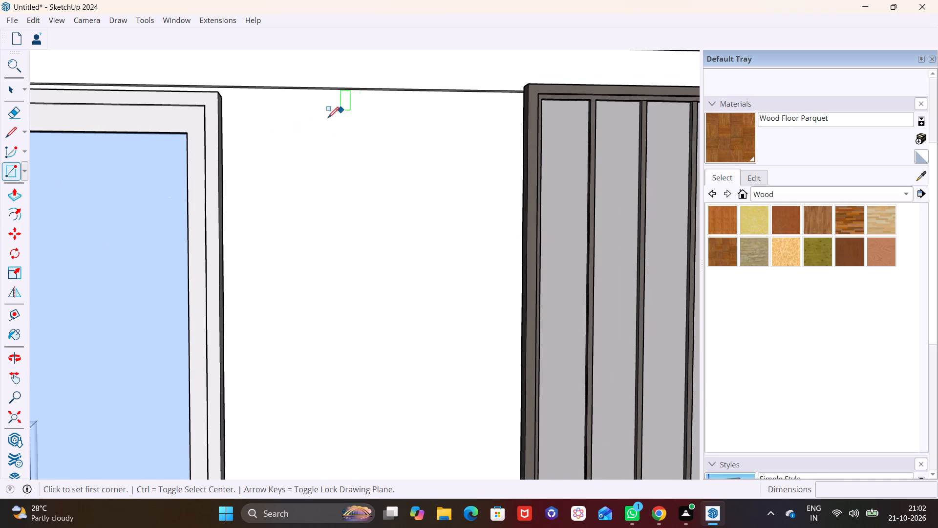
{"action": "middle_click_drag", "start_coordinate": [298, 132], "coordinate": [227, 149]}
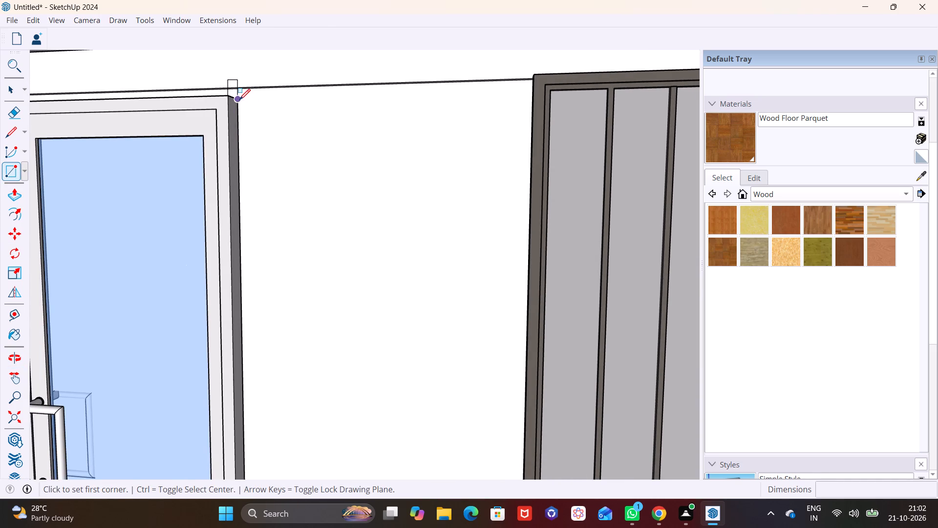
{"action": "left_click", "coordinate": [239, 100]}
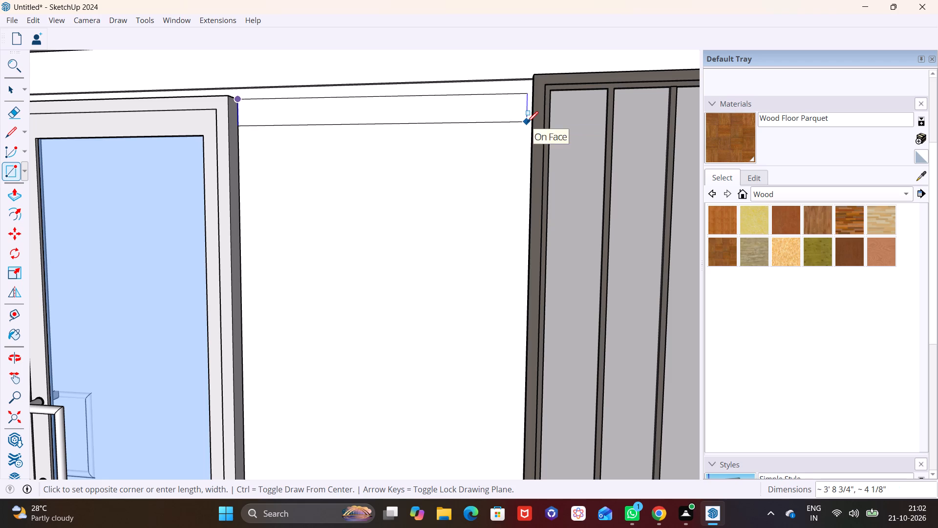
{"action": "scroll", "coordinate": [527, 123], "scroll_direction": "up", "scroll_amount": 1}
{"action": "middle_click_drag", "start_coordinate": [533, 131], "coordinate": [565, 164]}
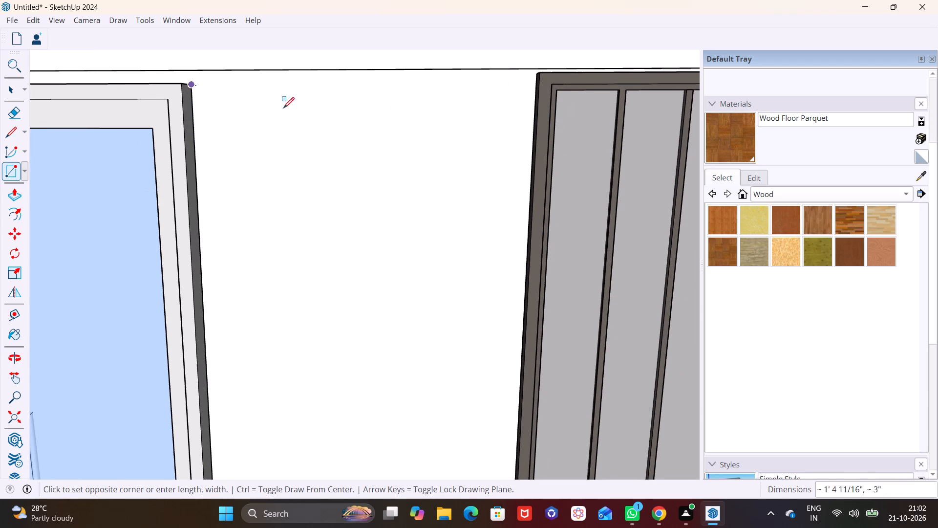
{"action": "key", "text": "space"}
Draw a rectangle about 3' 5 11/16" by 4 5/16" at the top of the wall between the door and the window.
{"action": "left_click", "coordinate": [22, 169]}
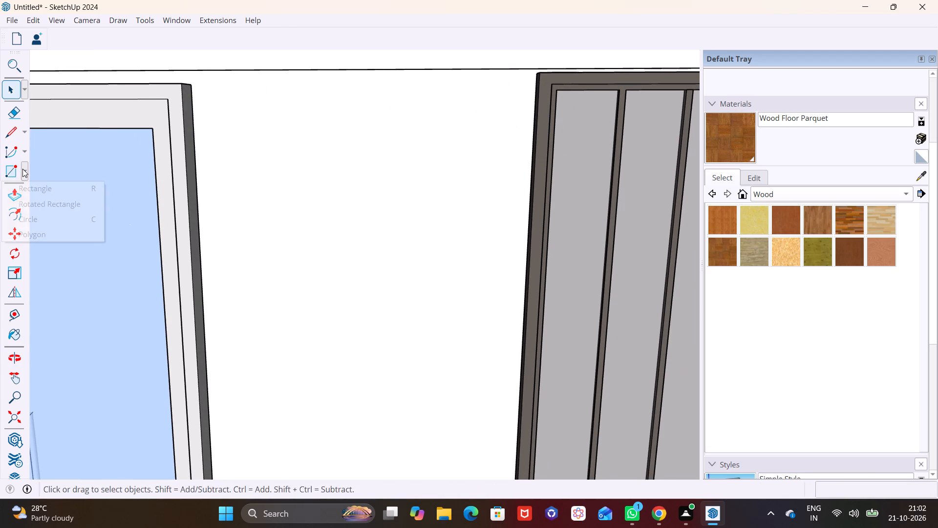
{"action": "left_click", "coordinate": [42, 187]}
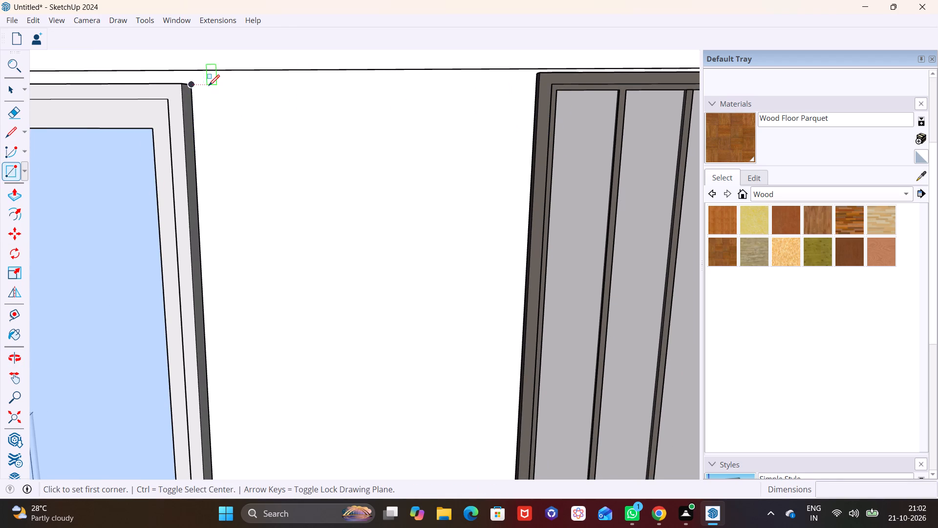
{"action": "left_click", "coordinate": [223, 87]}
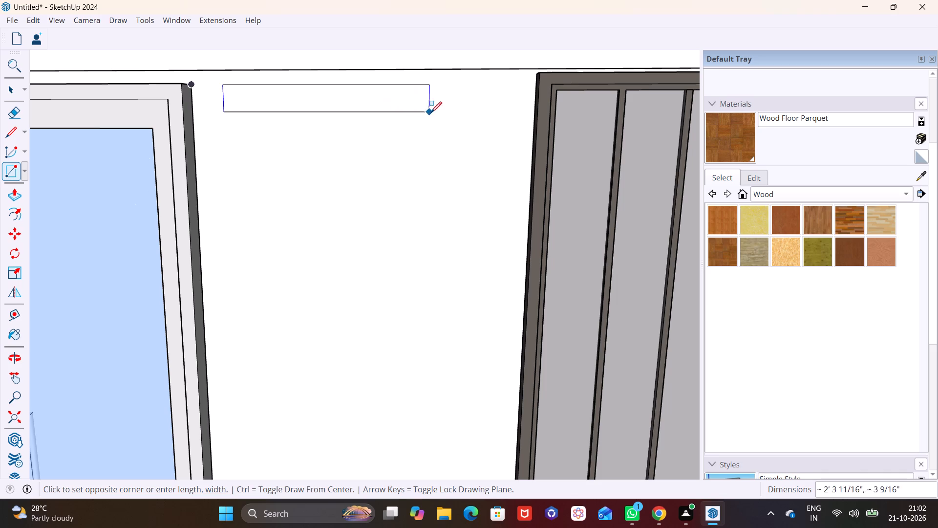
{"action": "left_click", "coordinate": [531, 117]}
Extrude the new rectangle outward from the wall with Push/Pull to form a cladding strip.
{"action": "key", "text": "space"}
{"action": "left_click", "coordinate": [385, 107]}
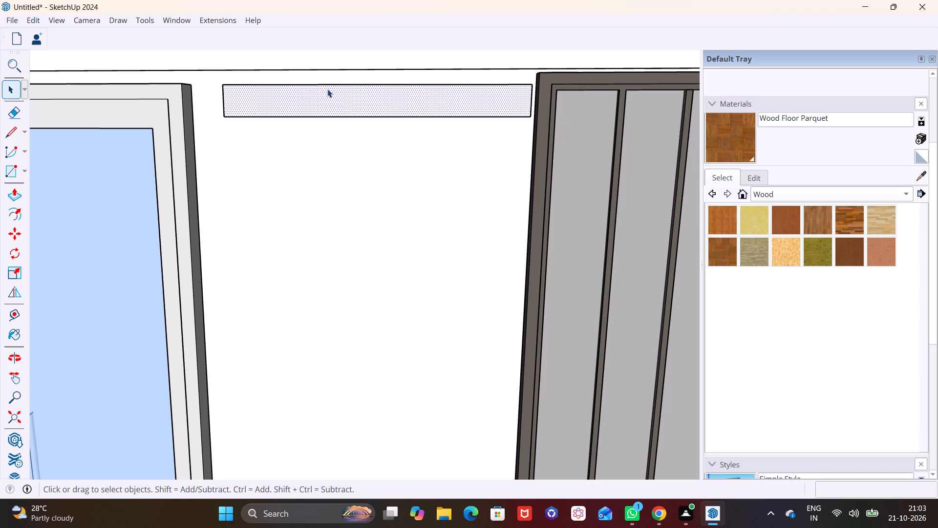
{"action": "middle_click_drag", "start_coordinate": [327, 89], "coordinate": [433, 67]}
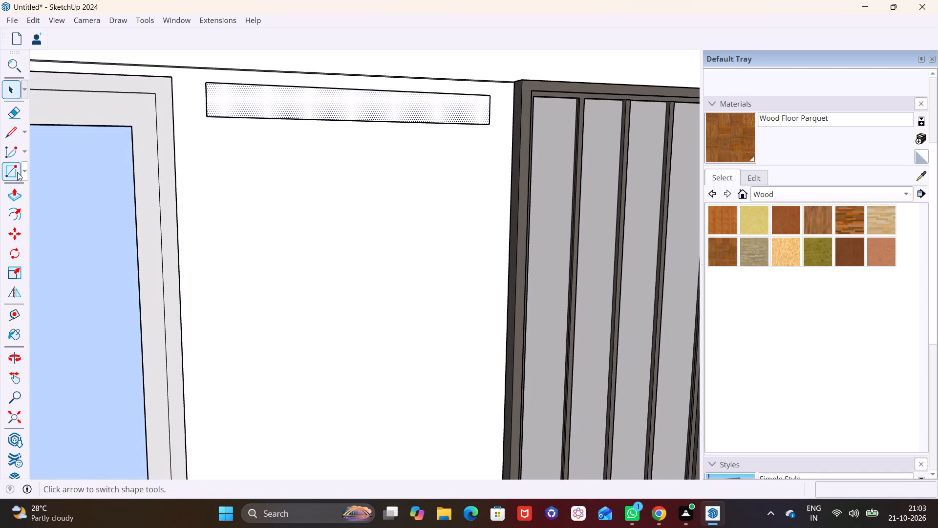
{"action": "left_click", "coordinate": [21, 191]}
{"action": "middle_click_drag", "start_coordinate": [128, 164], "coordinate": [135, 251]}
{"action": "left_click", "coordinate": [253, 181]}
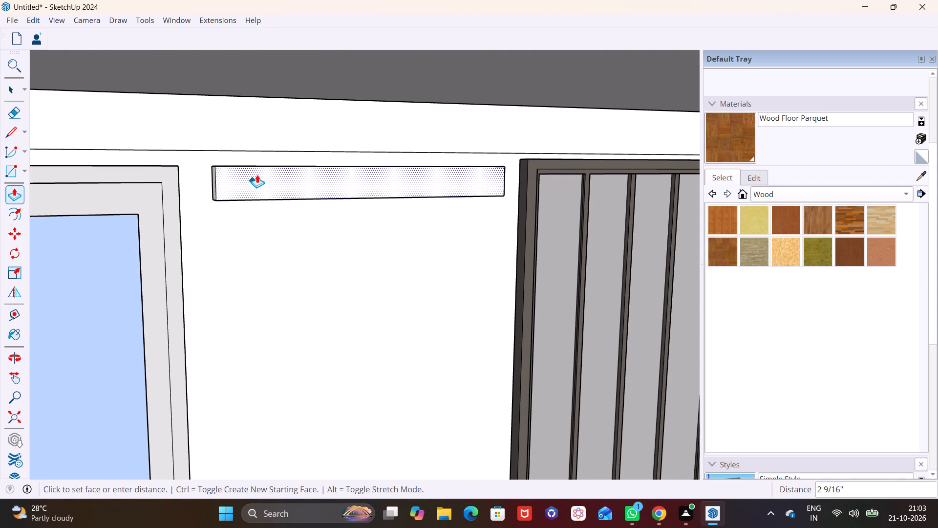
{"action": "left_click", "coordinate": [264, 173]}
Push the strip's front face back toward the wall by 4 1/2" to thin it.
{"action": "middle_click_drag", "start_coordinate": [248, 173], "coordinate": [327, 189]}
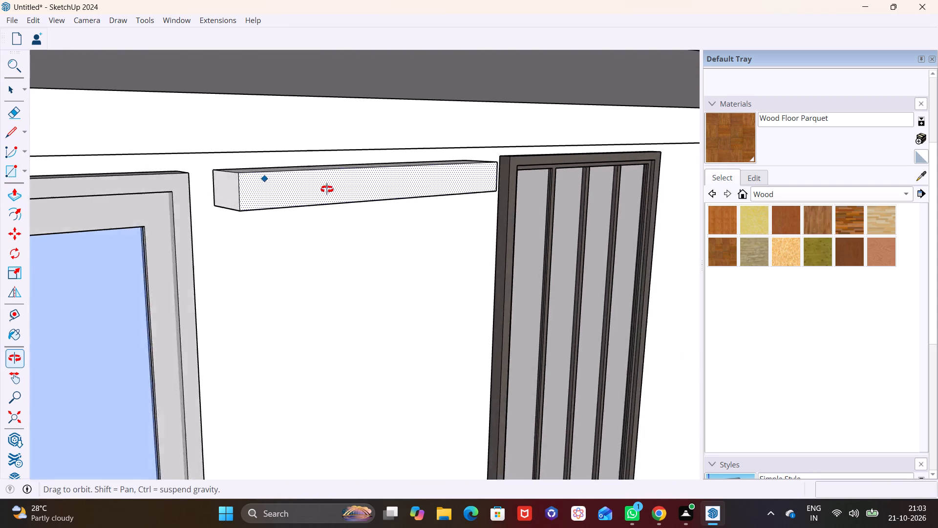
{"action": "middle_click_drag", "start_coordinate": [327, 189], "coordinate": [400, 187]}
{"action": "left_click", "coordinate": [321, 195]}
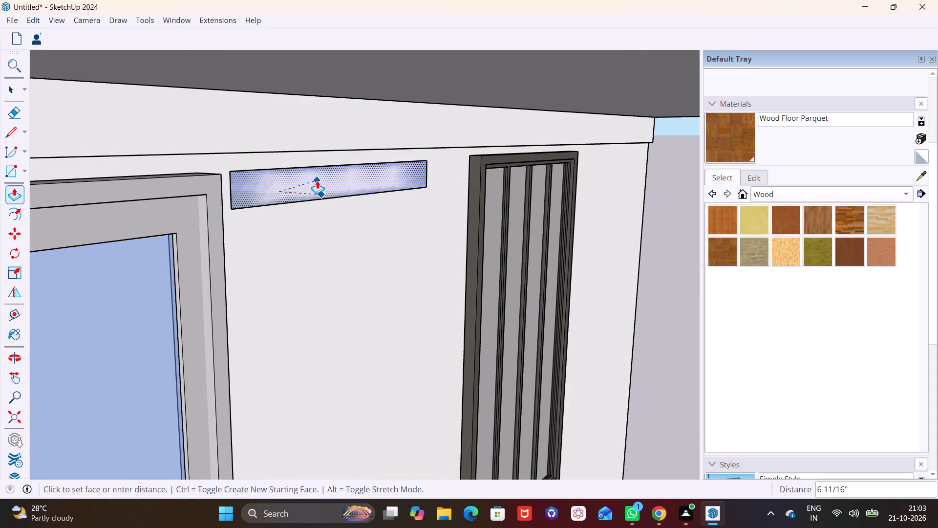
{"action": "key", "text": "space"}
{"action": "left_click", "coordinate": [286, 180]}
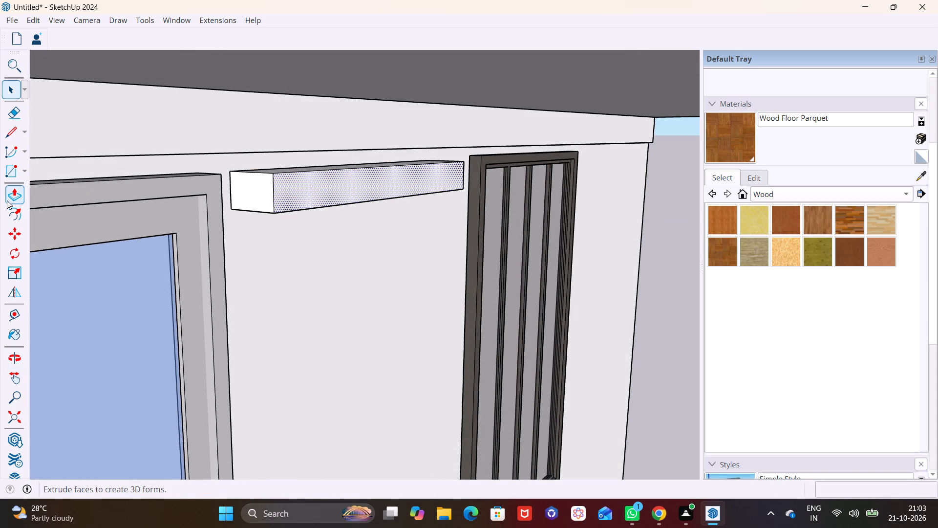
{"action": "left_click_drag", "start_coordinate": [7, 199], "coordinate": [16, 198]}
{"action": "left_click", "coordinate": [285, 193]}
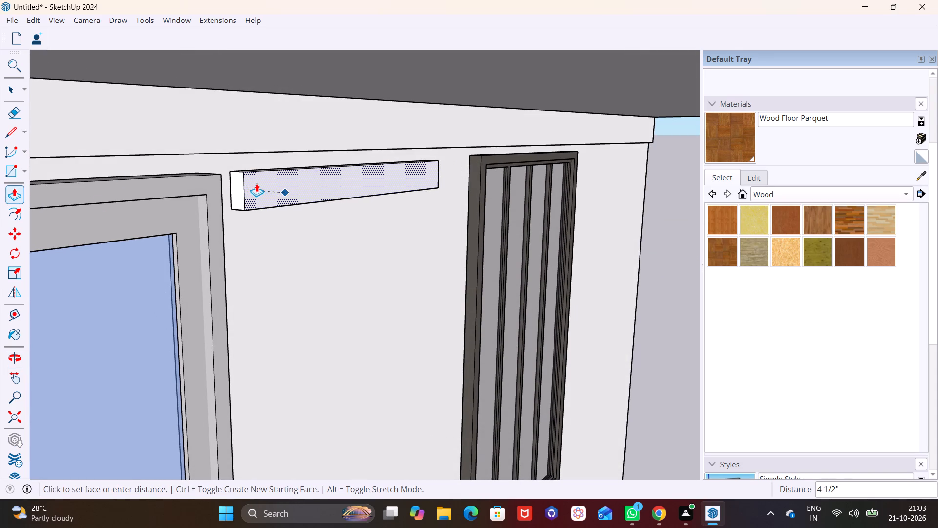
{"action": "left_click", "coordinate": [256, 183]}
Move the dark-framed window along the green axis back into the wall so it protrudes less.
{"action": "middle_click_drag", "start_coordinate": [378, 178], "coordinate": [179, 173]}
{"action": "middle_click_drag", "start_coordinate": [307, 165], "coordinate": [202, 173]}
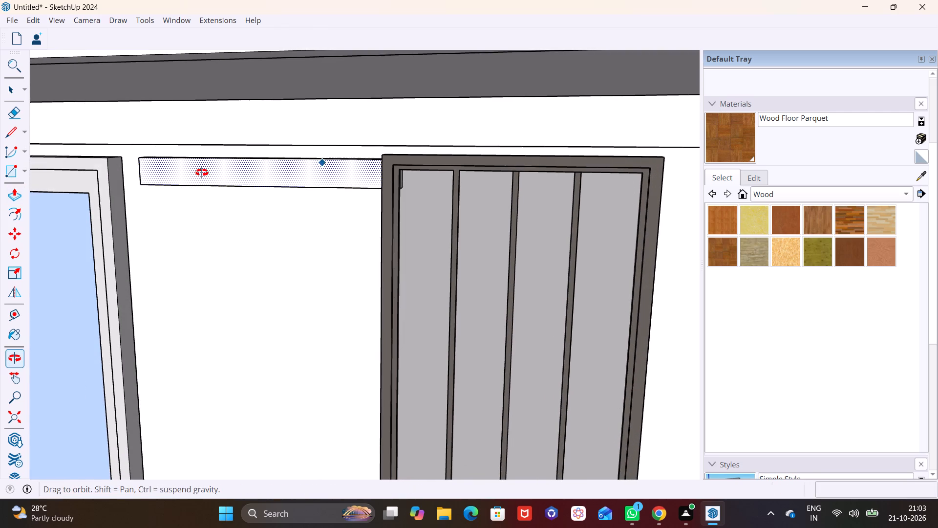
{"action": "middle_click_drag", "start_coordinate": [202, 173], "coordinate": [201, 172]}
{"action": "middle_click_drag", "start_coordinate": [332, 201], "coordinate": [197, 154]}
{"action": "scroll", "coordinate": [469, 264], "scroll_direction": "down", "scroll_amount": 5}
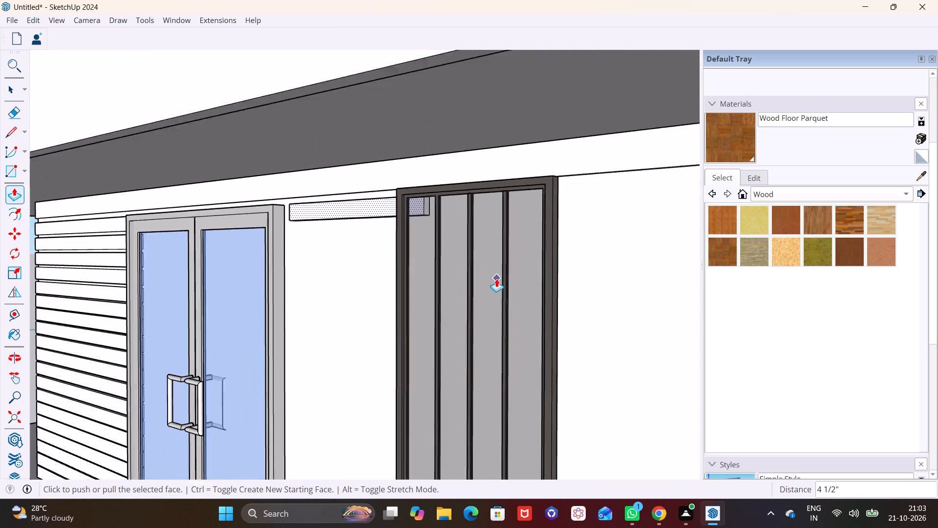
{"action": "scroll", "coordinate": [496, 279], "scroll_direction": "down", "scroll_amount": 1}
{"action": "middle_click_drag", "start_coordinate": [544, 283], "coordinate": [413, 228], "text": "shift"}
{"action": "middle_click_drag", "start_coordinate": [421, 226], "coordinate": [319, 248]}
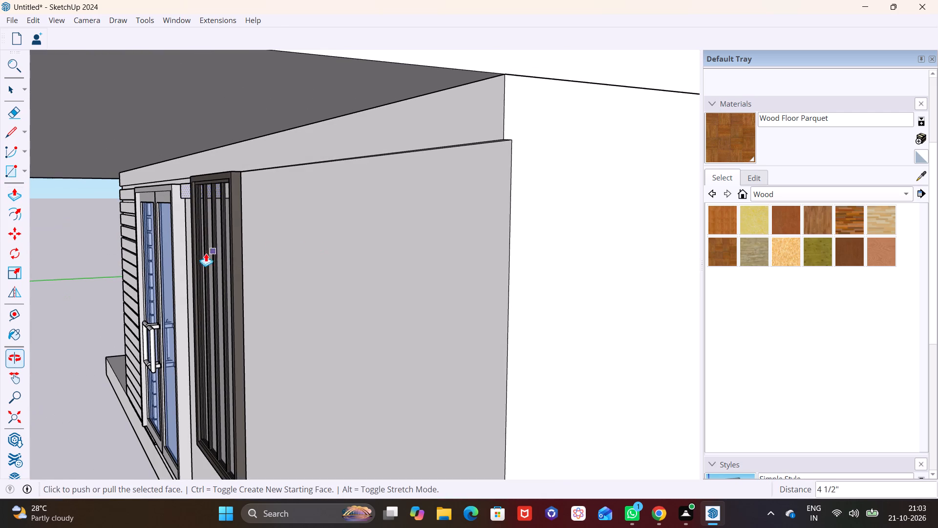
{"action": "key", "text": "space"}
{"action": "left_click", "coordinate": [234, 251]}
{"action": "key", "text": "m"}
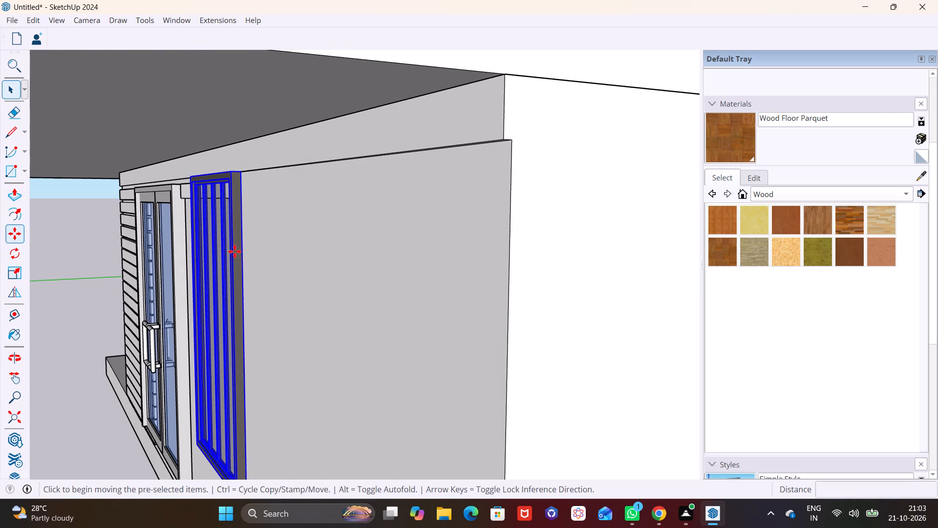
{"action": "left_click", "coordinate": [238, 174]}
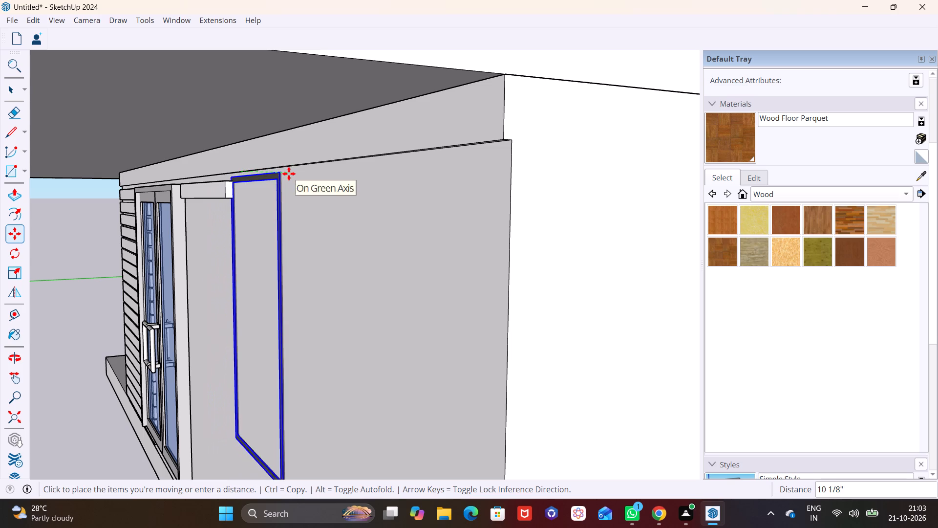
{"action": "left_click", "coordinate": [282, 176]}
{"action": "key", "text": "space"}
Push the strip's window-side end face in by about 1 1/16" so it meets the edge of the window frame.
{"action": "middle_click_drag", "start_coordinate": [285, 229], "coordinate": [528, 205]}
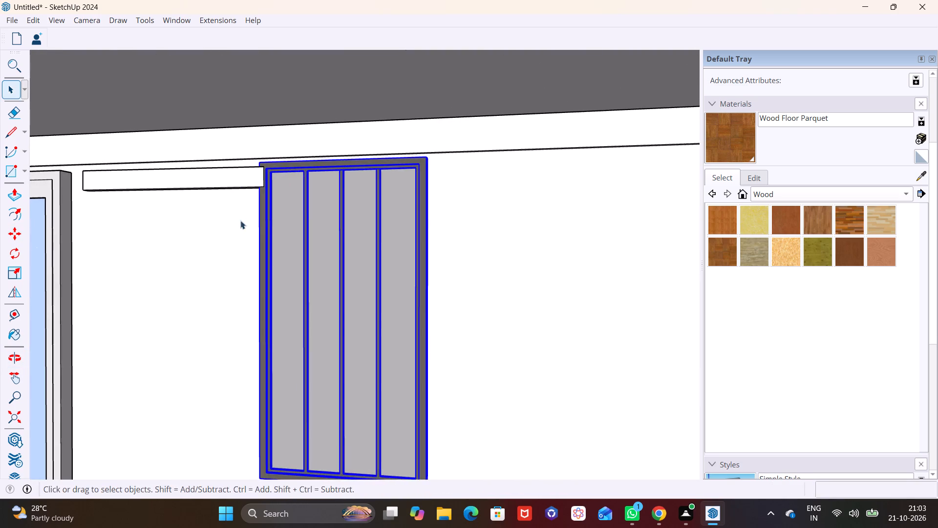
{"action": "middle_click_drag", "start_coordinate": [220, 214], "coordinate": [353, 223]}
{"action": "middle_click_drag", "start_coordinate": [349, 176], "coordinate": [268, 197]}
{"action": "scroll", "coordinate": [369, 190], "scroll_direction": "up", "scroll_amount": 8}
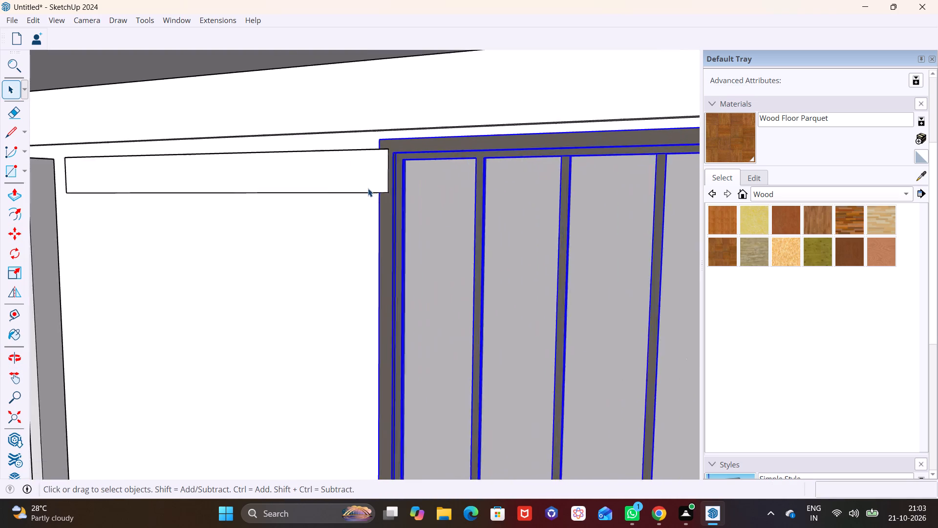
{"action": "scroll", "coordinate": [368, 188], "scroll_direction": "up", "scroll_amount": 3}
{"action": "middle_click_drag", "start_coordinate": [370, 185], "coordinate": [307, 199]}
{"action": "left_click", "coordinate": [394, 163]}
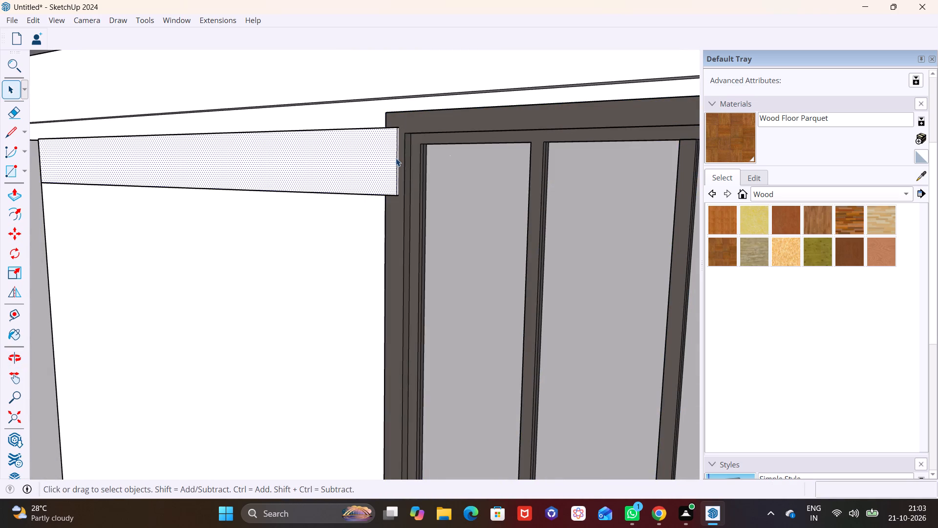
{"action": "scroll", "coordinate": [397, 156], "scroll_direction": "up", "scroll_amount": 8}
{"action": "middle_click", "coordinate": [397, 156]}
{"action": "left_click", "coordinate": [399, 146]}
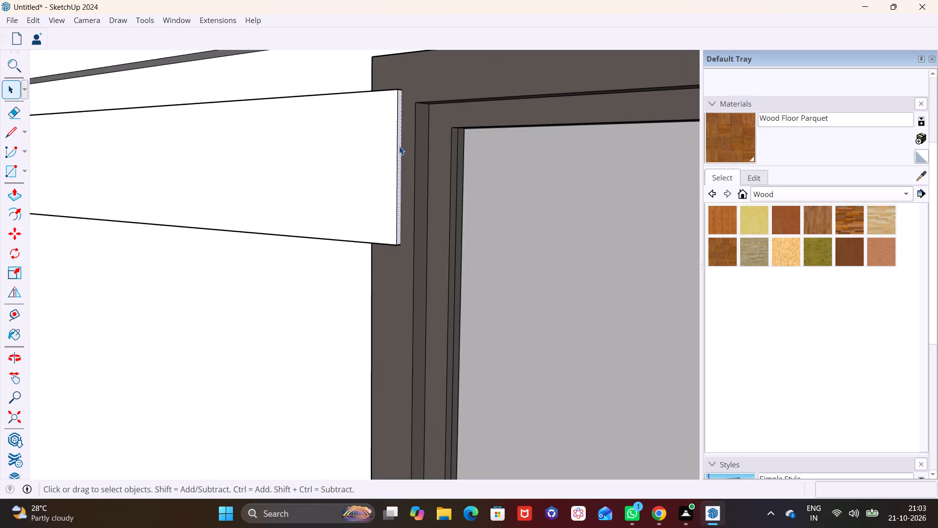
{"action": "left_click", "coordinate": [18, 194]}
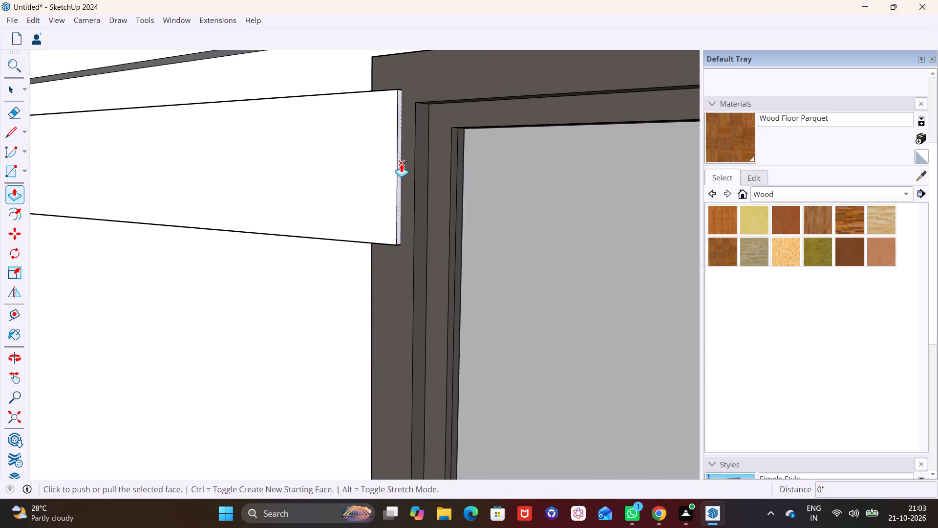
{"action": "left_click", "coordinate": [401, 164]}
{"action": "left_click", "coordinate": [367, 156]}
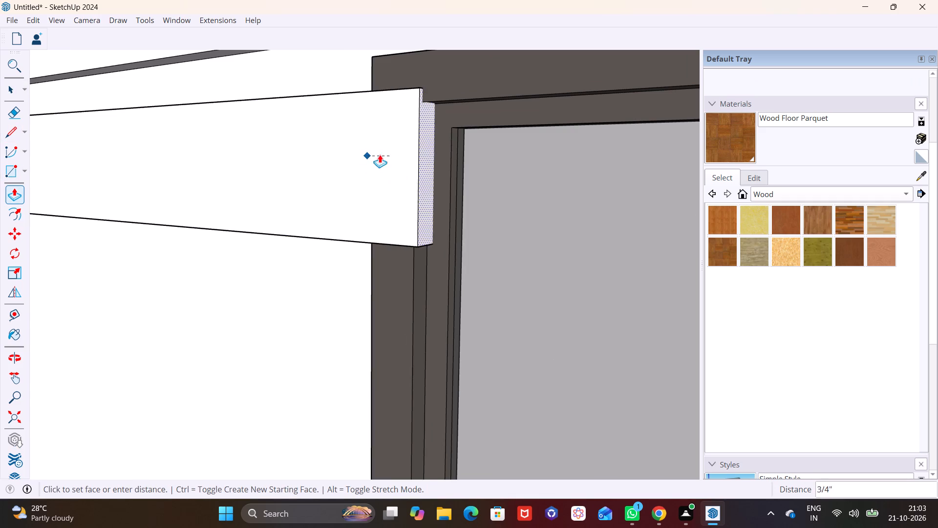
{"action": "left_click", "coordinate": [338, 149]}
Extend the strip's door-side end face by about 4 9/16" to meet the door frame.
{"action": "middle_click_drag", "start_coordinate": [308, 170], "coordinate": [375, 174]}
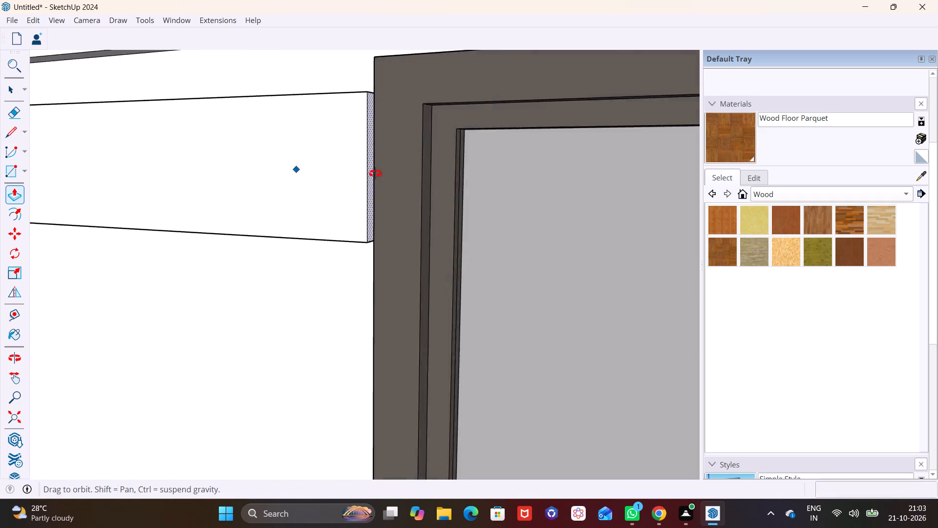
{"action": "middle_click_drag", "start_coordinate": [375, 174], "coordinate": [504, 160]}
{"action": "scroll", "coordinate": [211, 181], "scroll_direction": "down", "scroll_amount": 7}
{"action": "middle_click_drag", "start_coordinate": [194, 209], "coordinate": [545, 143], "text": "shift"}
{"action": "middle_click_drag", "start_coordinate": [208, 110], "coordinate": [378, 138]}
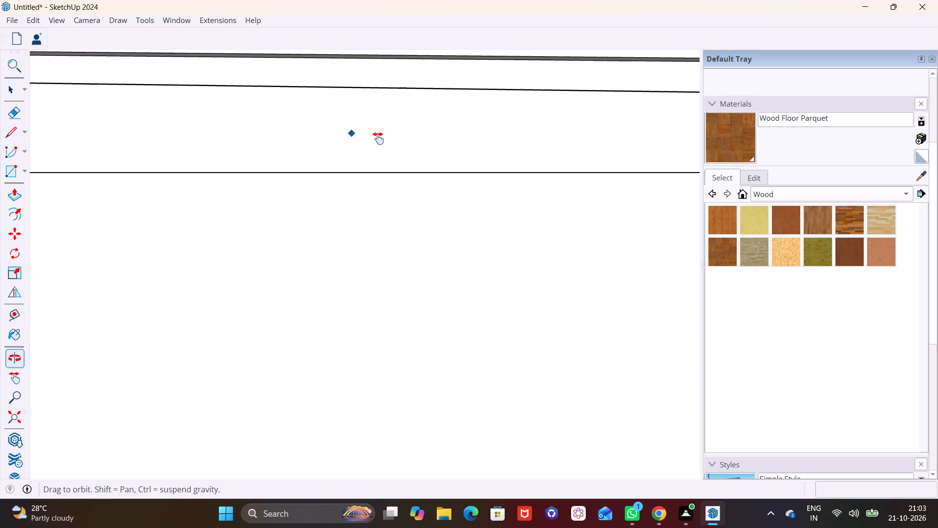
{"action": "middle_click_drag", "start_coordinate": [378, 138], "coordinate": [384, 138]}
{"action": "middle_click_drag", "start_coordinate": [19, 80], "coordinate": [31, 83]}
{"action": "scroll", "coordinate": [78, 119], "scroll_direction": "down", "scroll_amount": 5, "text": "shift"}
{"action": "middle_click_drag", "start_coordinate": [85, 127], "coordinate": [277, 133], "text": "shift"}
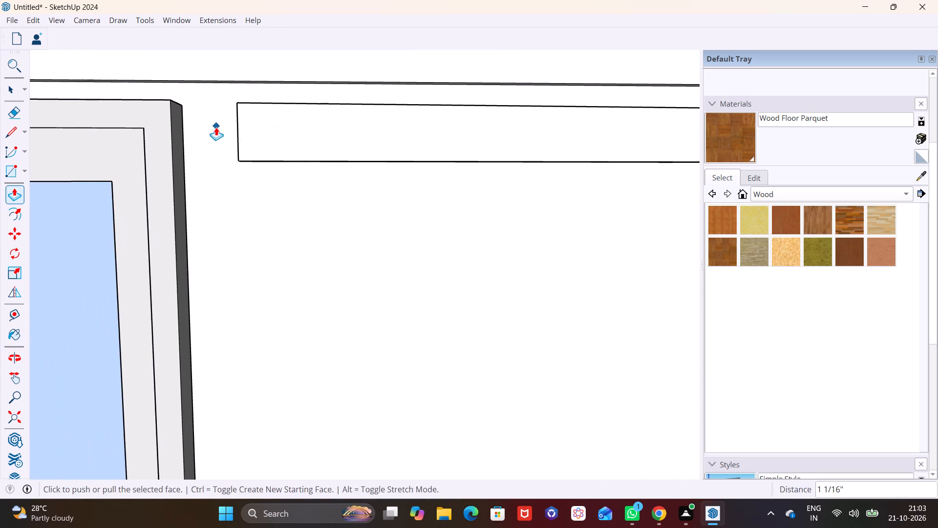
{"action": "middle_click_drag", "start_coordinate": [216, 127], "coordinate": [313, 132]}
{"action": "scroll", "coordinate": [210, 133], "scroll_direction": "up", "scroll_amount": 6}
{"action": "key", "text": "space"}
{"action": "left_click", "coordinate": [247, 133]}
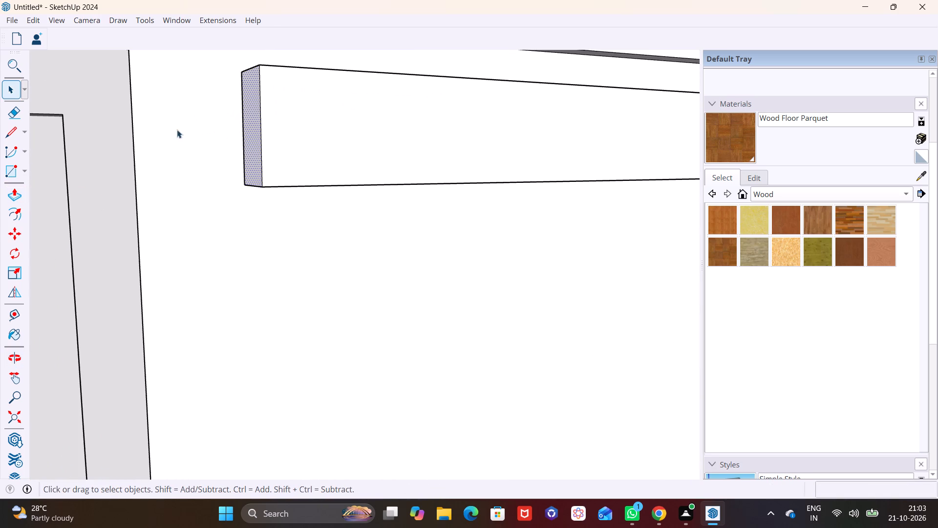
{"action": "left_click", "coordinate": [17, 193]}
{"action": "left_click", "coordinate": [252, 111]}
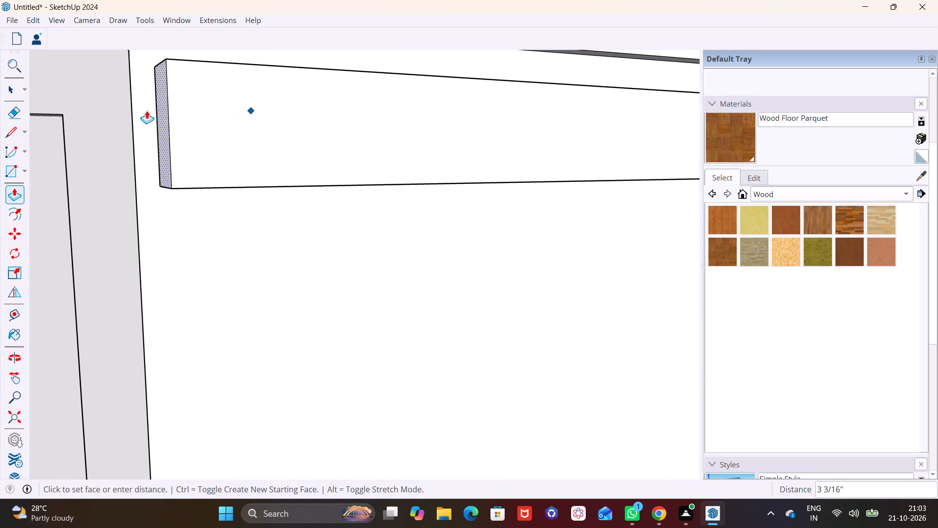
{"action": "left_click", "coordinate": [131, 110]}
{"action": "scroll", "coordinate": [202, 165], "scroll_direction": "down", "scroll_amount": 11}
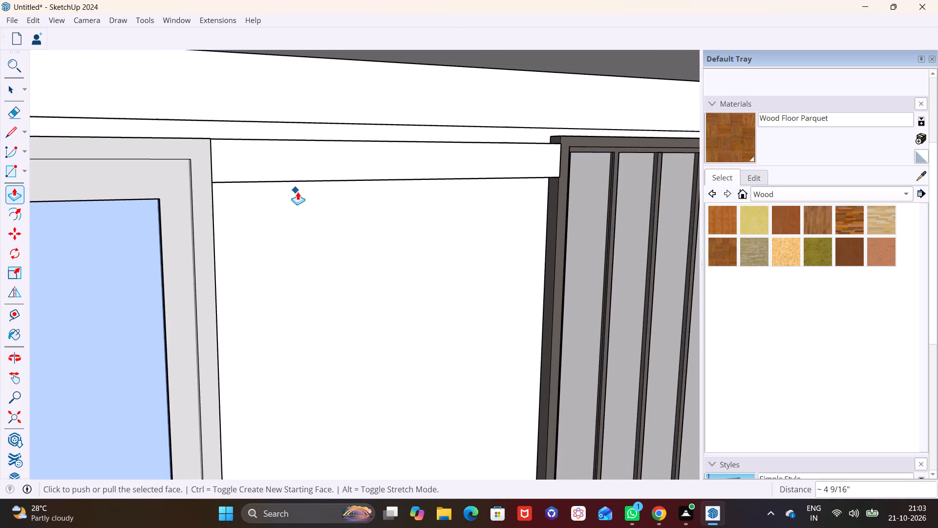
{"action": "key", "text": "space"}
Examine how the new strip fits between the door frame and the window frame from several angles.
{"action": "middle_click_drag", "start_coordinate": [310, 196], "coordinate": [179, 143]}
{"action": "middle_click_drag", "start_coordinate": [300, 189], "coordinate": [205, 123], "text": "shift"}
{"action": "scroll", "coordinate": [221, 121], "scroll_direction": "down", "scroll_amount": 5}
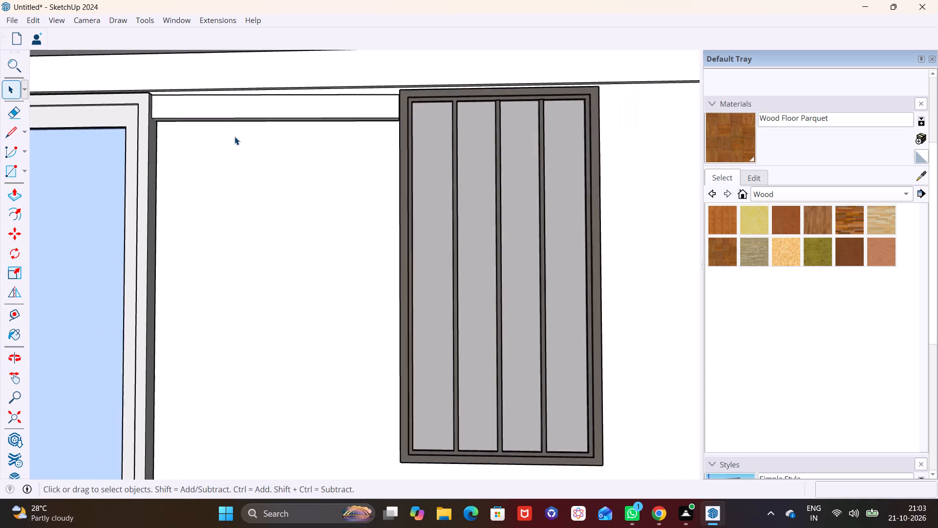
{"action": "scroll", "coordinate": [234, 136], "scroll_direction": "down", "scroll_amount": 6}
{"action": "middle_click_drag", "start_coordinate": [238, 139], "coordinate": [350, 208], "text": "shift"}
{"action": "middle_click_drag", "start_coordinate": [355, 213], "coordinate": [389, 235]}
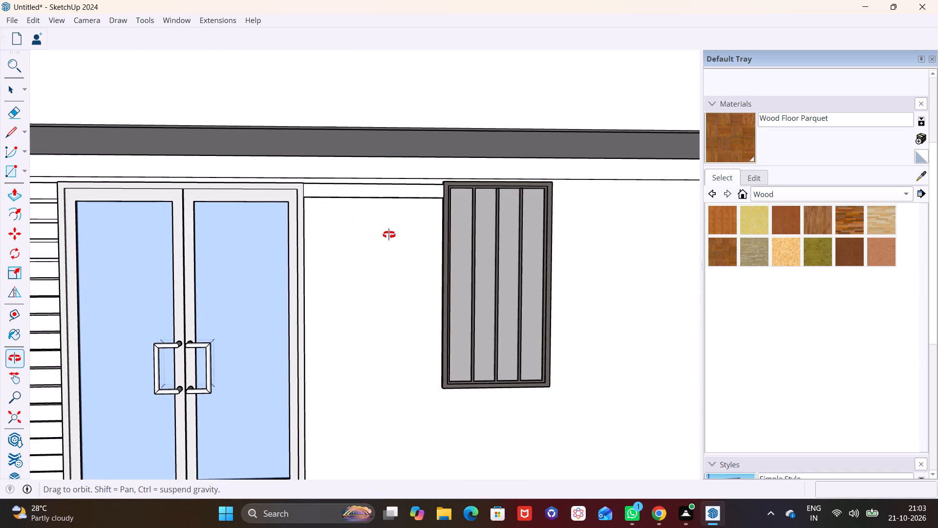
{"action": "middle_click_drag", "start_coordinate": [389, 235], "coordinate": [389, 235]}
{"action": "scroll", "coordinate": [370, 202], "scroll_direction": "up", "scroll_amount": 3}
{"action": "middle_click_drag", "start_coordinate": [415, 192], "coordinate": [404, 151]}
{"action": "scroll", "coordinate": [383, 188], "scroll_direction": "down", "scroll_amount": 5}
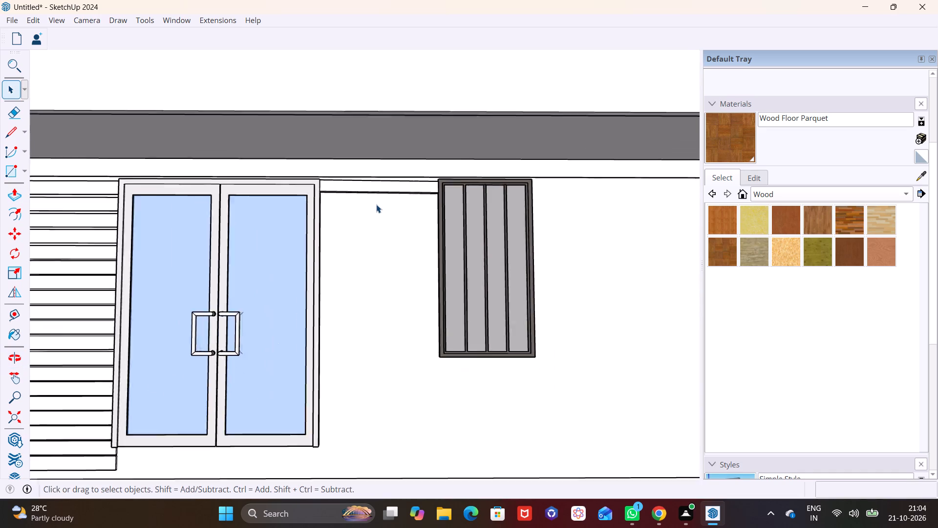
{"action": "scroll", "coordinate": [376, 204], "scroll_direction": "down", "scroll_amount": 4}
{"action": "scroll", "coordinate": [402, 198], "scroll_direction": "up", "scroll_amount": 8}
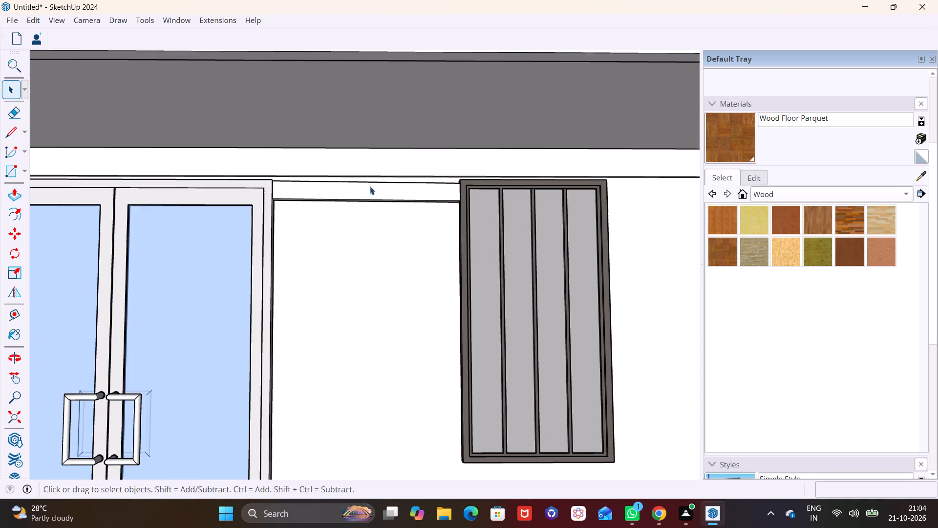
Select the first cladding strip's front, bottom and top faces and copy them straight down about 4 7/8" along the door frame.
{"action": "middle_click_drag", "start_coordinate": [358, 186], "coordinate": [338, 214]}
{"action": "double_click", "coordinate": [337, 196]}
{"action": "scroll", "coordinate": [336, 187], "scroll_direction": "up", "scroll_amount": 6}
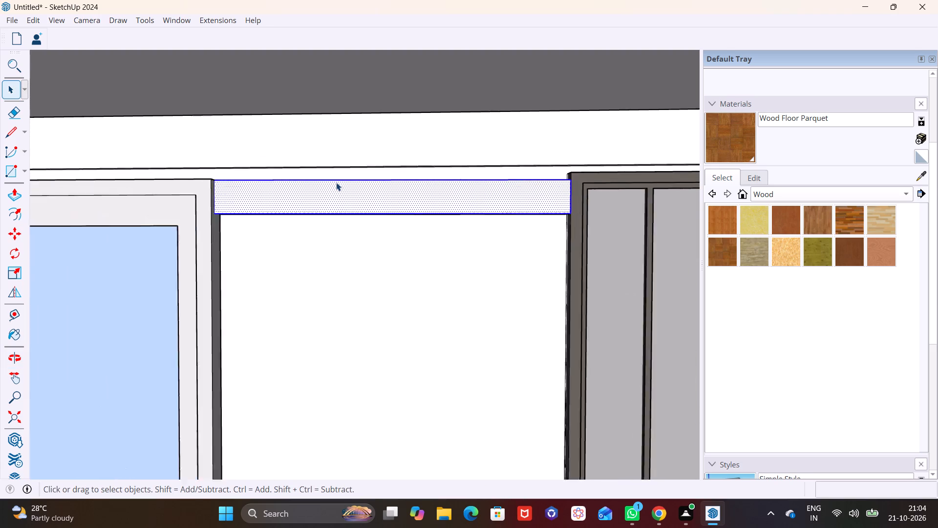
{"action": "scroll", "coordinate": [336, 182], "scroll_direction": "up", "scroll_amount": 1}
{"action": "middle_click_drag", "start_coordinate": [374, 230], "coordinate": [381, 130]}
{"action": "scroll", "coordinate": [365, 212], "scroll_direction": "up", "scroll_amount": 2}
{"action": "middle_click_drag", "start_coordinate": [358, 198], "coordinate": [358, 190]}
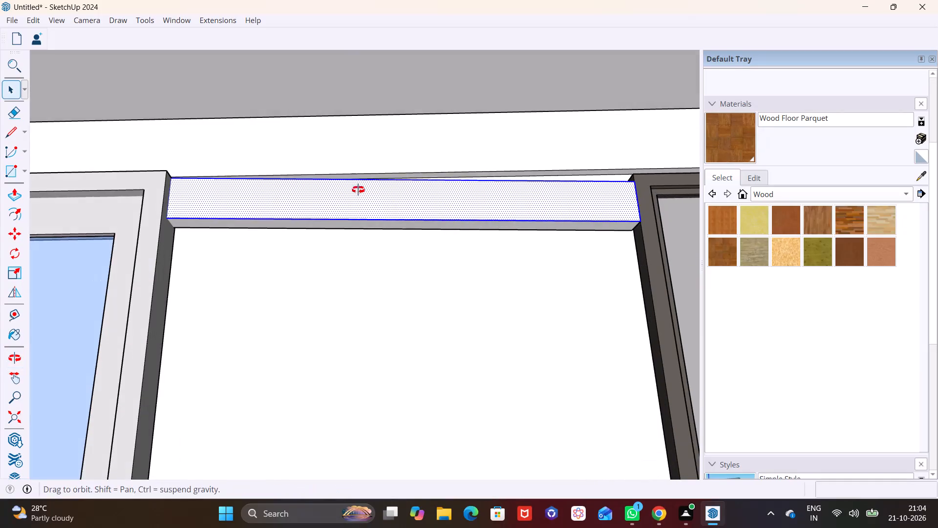
{"action": "middle_click_drag", "start_coordinate": [358, 190], "coordinate": [358, 174]}
{"action": "double_click", "coordinate": [362, 227], "text": "ctrl"}
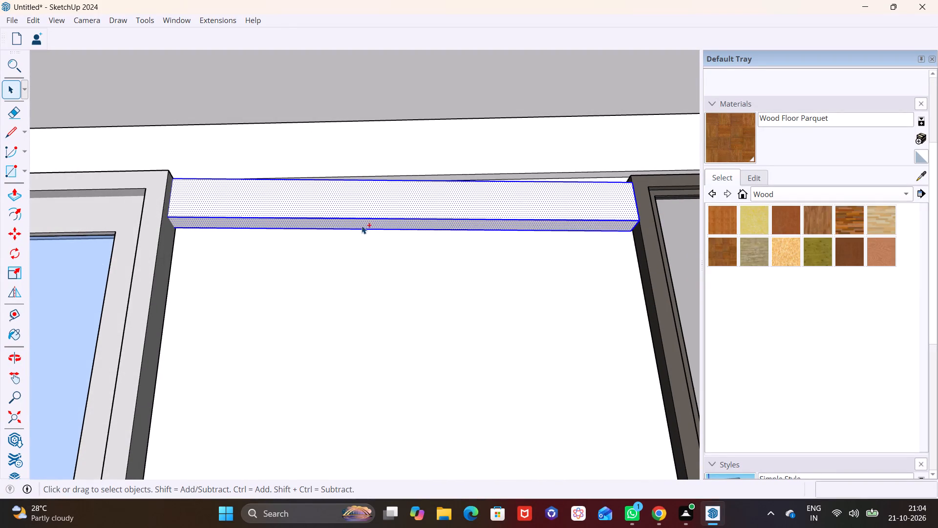
{"action": "middle_click_drag", "start_coordinate": [401, 144], "coordinate": [388, 280]}
{"action": "scroll", "coordinate": [386, 176], "scroll_direction": "up", "scroll_amount": 5}
{"action": "middle_click_drag", "start_coordinate": [384, 189], "coordinate": [373, 240]}
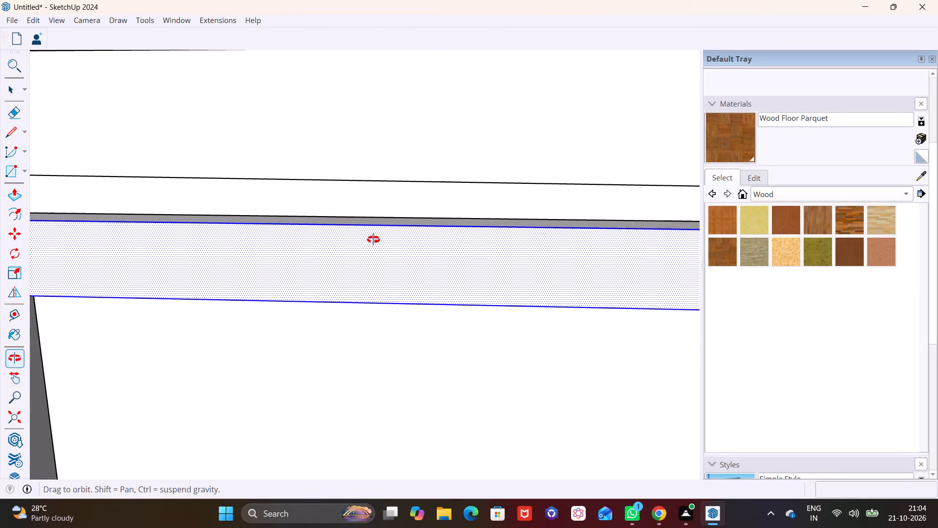
{"action": "middle_click_drag", "start_coordinate": [373, 240], "coordinate": [372, 243]}
{"action": "double_click", "coordinate": [381, 225]}
{"action": "scroll", "coordinate": [332, 239], "scroll_direction": "down", "scroll_amount": 3}
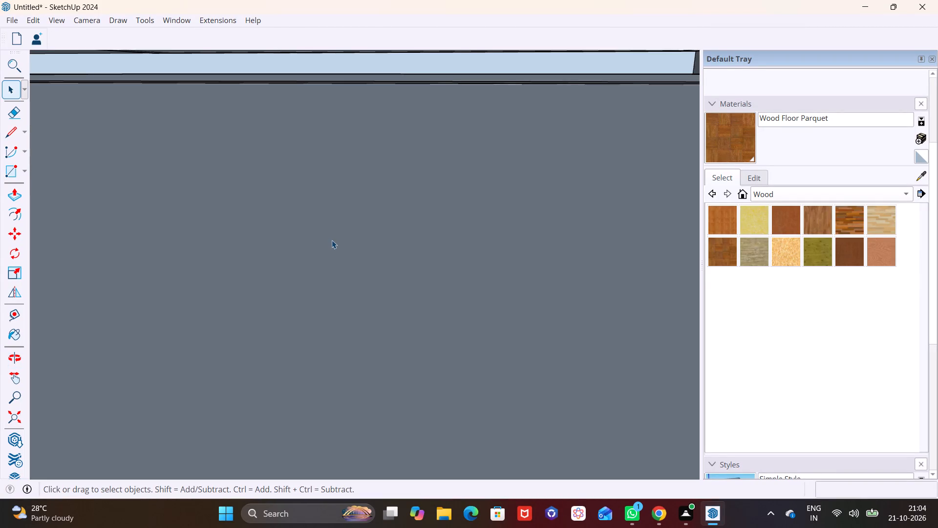
{"action": "scroll", "coordinate": [332, 241], "scroll_direction": "down", "scroll_amount": 20}
{"action": "scroll", "coordinate": [332, 241], "scroll_direction": "down", "scroll_amount": 15}
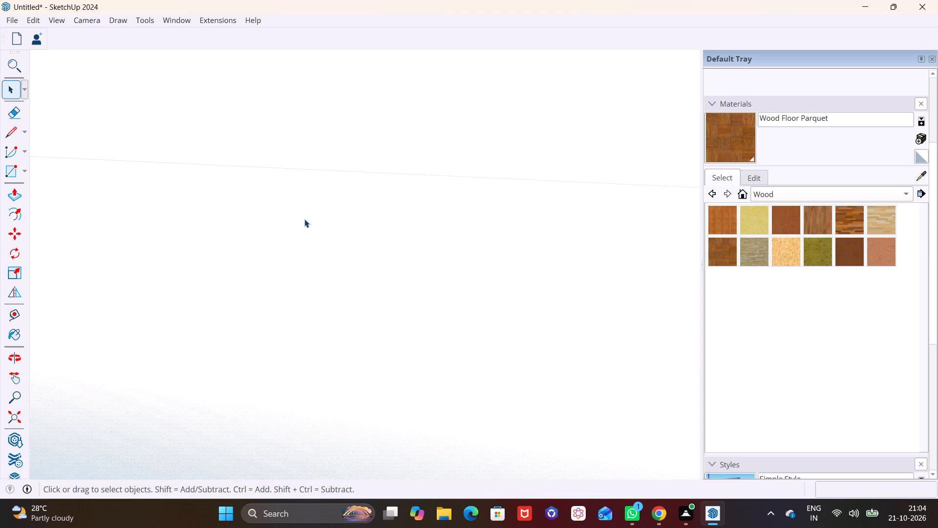
{"action": "scroll", "coordinate": [304, 219], "scroll_direction": "down", "scroll_amount": 20}
{"action": "scroll", "coordinate": [304, 219], "scroll_direction": "down", "scroll_amount": 18}
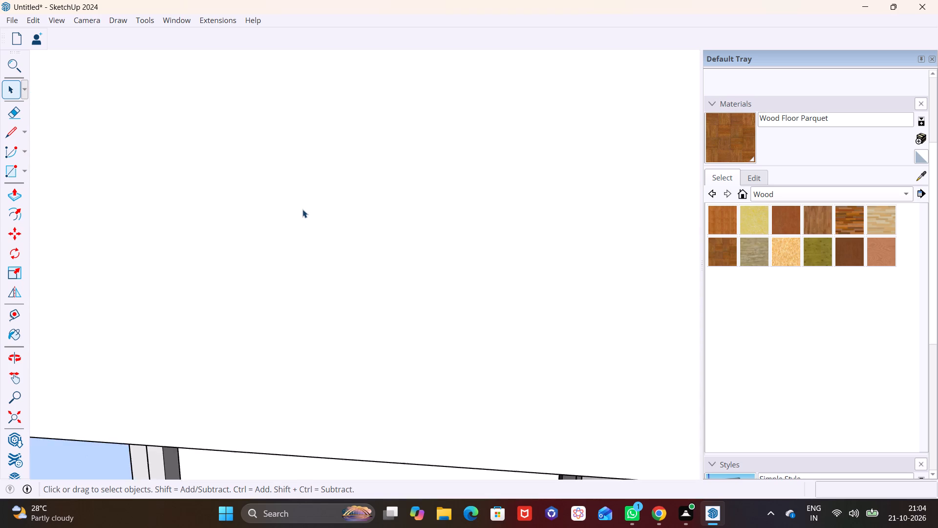
{"action": "scroll", "coordinate": [302, 209], "scroll_direction": "down", "scroll_amount": 14}
{"action": "middle_click_drag", "start_coordinate": [339, 293], "coordinate": [389, 198]}
{"action": "middle_click_drag", "start_coordinate": [347, 277], "coordinate": [355, 188]}
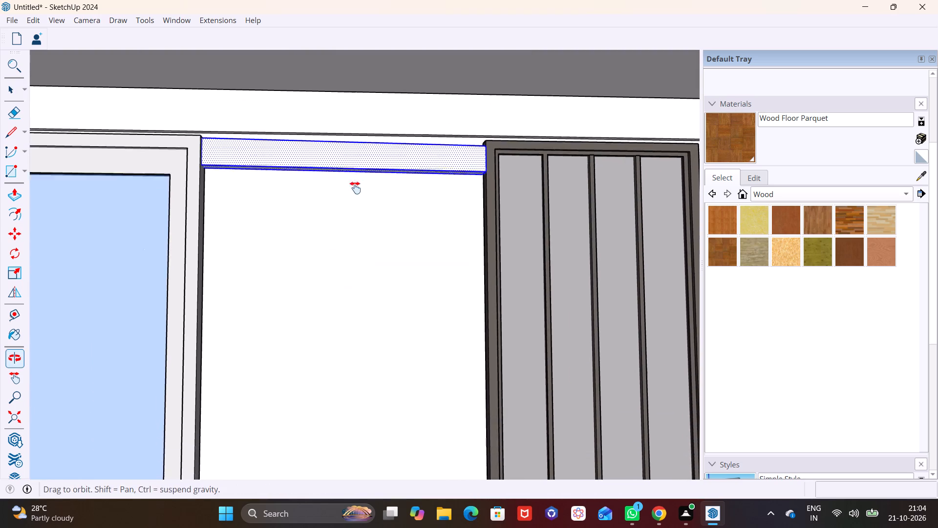
{"action": "middle_click_drag", "start_coordinate": [355, 188], "coordinate": [355, 184]}
{"action": "middle_click_drag", "start_coordinate": [226, 162], "coordinate": [287, 199]}
{"action": "middle_click_drag", "start_coordinate": [264, 171], "coordinate": [206, 187]}
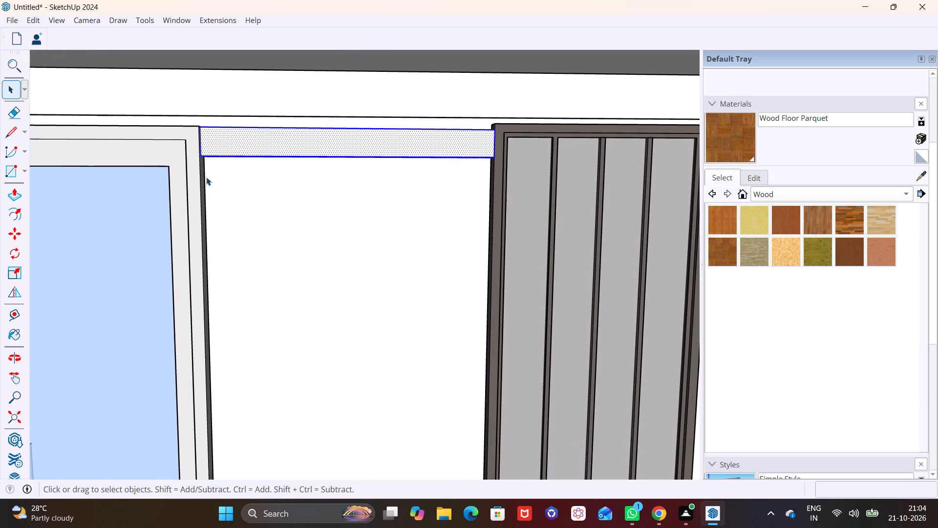
{"action": "key", "text": "m"}
{"action": "scroll", "coordinate": [198, 139], "scroll_direction": "up", "scroll_amount": 4}
{"action": "middle_click_drag", "start_coordinate": [208, 153], "coordinate": [219, 99]}
{"action": "middle_click_drag", "start_coordinate": [265, 213], "coordinate": [246, 123], "text": "shift"}
{"action": "scroll", "coordinate": [207, 93], "scroll_direction": "up", "scroll_amount": 3}
{"action": "middle_click_drag", "start_coordinate": [209, 85], "coordinate": [246, 208], "text": "shift"}
{"action": "scroll", "coordinate": [246, 208], "scroll_direction": "down", "scroll_amount": 1, "text": "shift"}
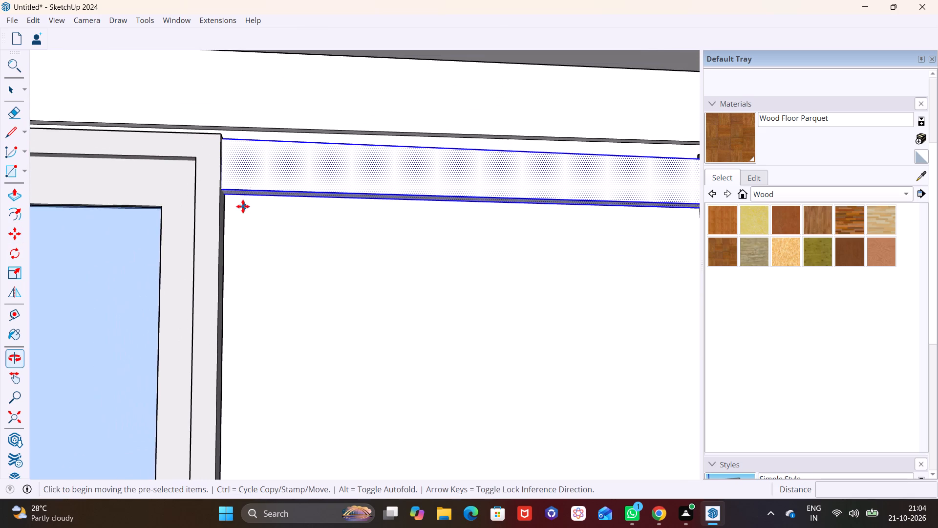
{"action": "scroll", "coordinate": [235, 197], "scroll_direction": "up", "scroll_amount": 5}
{"action": "left_click", "coordinate": [221, 193]}
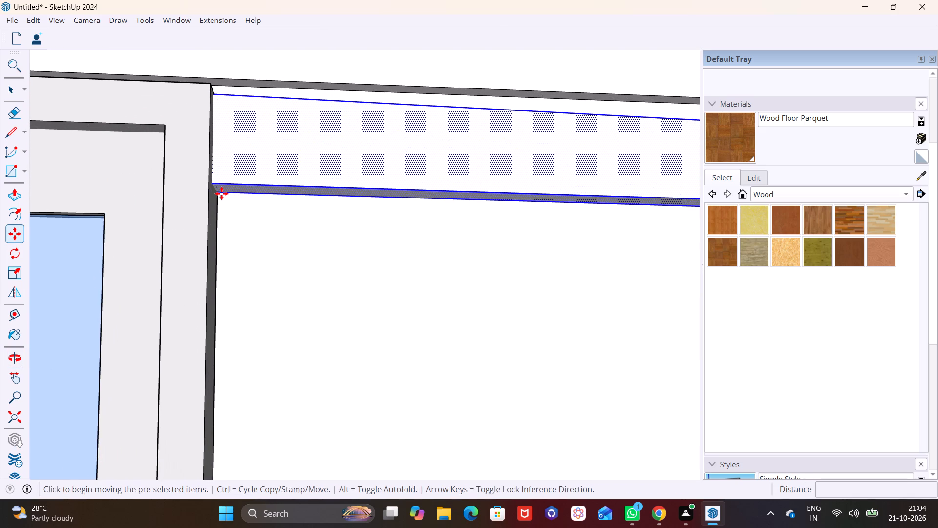
{"action": "left_click", "coordinate": [221, 290]}
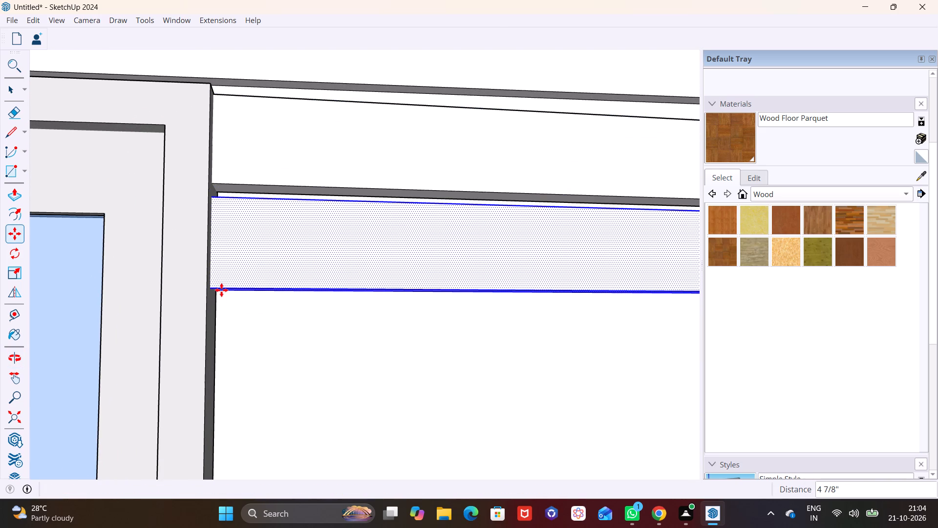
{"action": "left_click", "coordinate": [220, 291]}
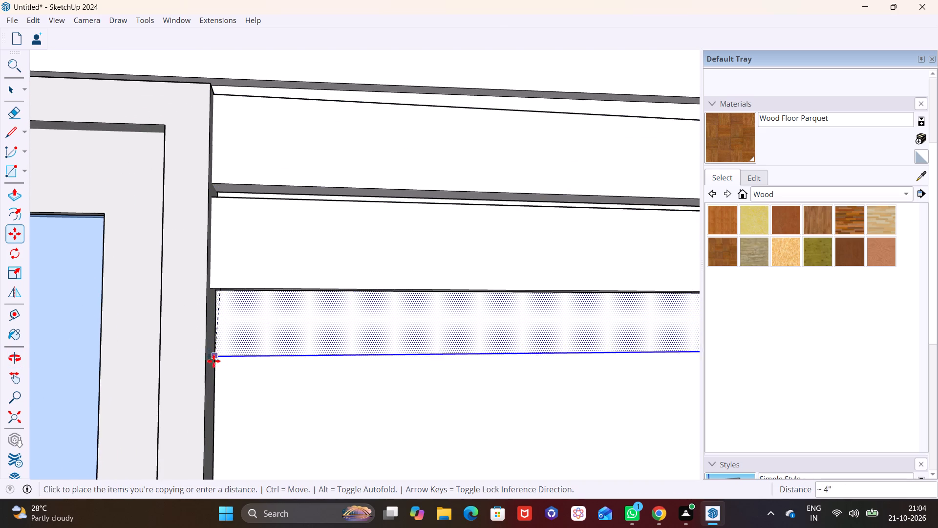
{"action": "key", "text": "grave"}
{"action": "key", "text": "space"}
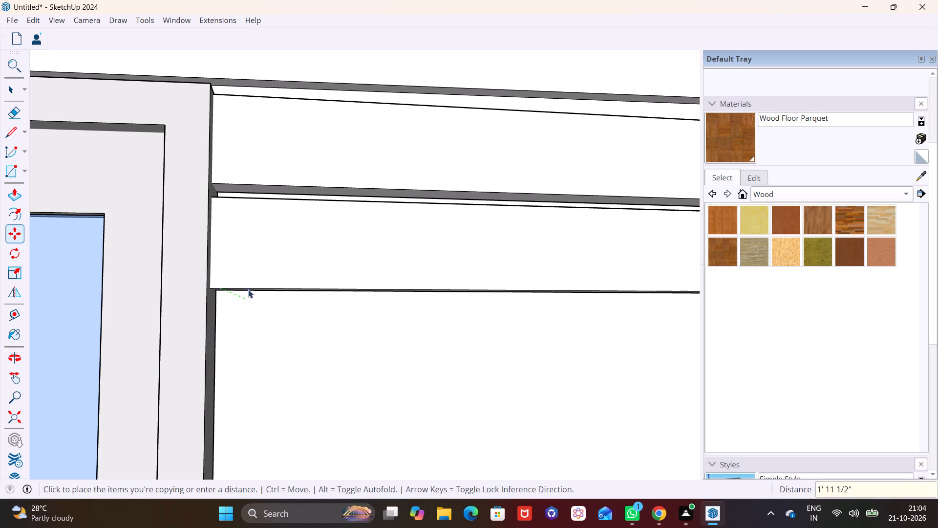
Select the second strip's front, bottom and top faces and copy them down about 5 1/2" as a third strip.
{"action": "double_click", "coordinate": [253, 262]}
{"action": "scroll", "coordinate": [253, 261], "scroll_direction": "up", "scroll_amount": 1}
{"action": "middle_click_drag", "start_coordinate": [253, 261], "coordinate": [246, 264]}
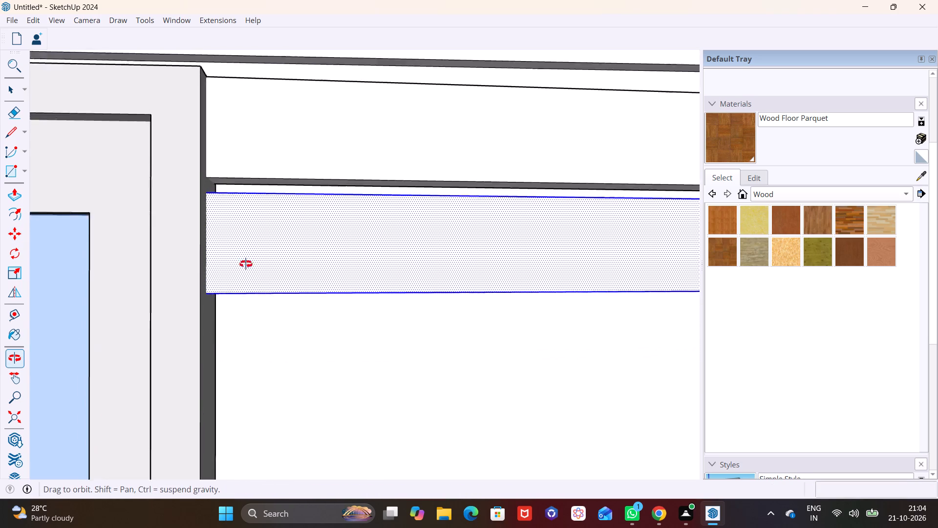
{"action": "middle_click_drag", "start_coordinate": [246, 264], "coordinate": [291, 168]}
{"action": "double_click", "coordinate": [277, 282], "text": "ctrl"}
{"action": "middle_click_drag", "start_coordinate": [399, 198], "coordinate": [392, 248]}
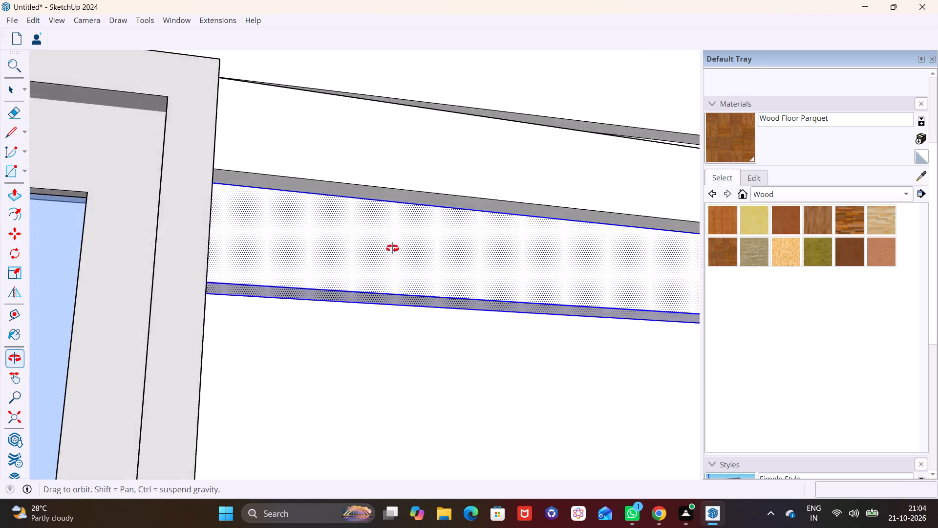
{"action": "middle_click_drag", "start_coordinate": [392, 248], "coordinate": [359, 315]}
{"action": "scroll", "coordinate": [381, 209], "scroll_direction": "up", "scroll_amount": 4}
{"action": "middle_click_drag", "start_coordinate": [412, 204], "coordinate": [375, 308]}
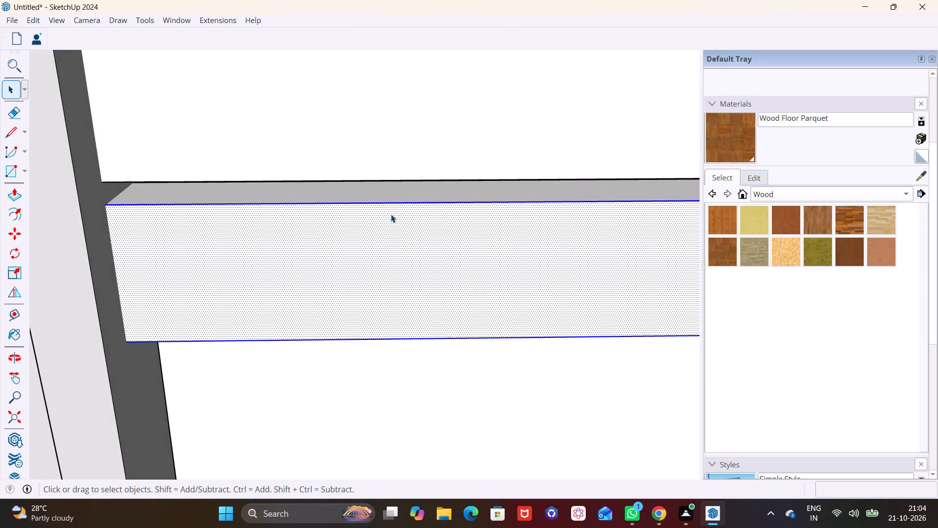
{"action": "double_click", "coordinate": [398, 198], "text": "ctrl"}
{"action": "scroll", "coordinate": [288, 236], "scroll_direction": "down", "scroll_amount": 2}
{"action": "middle_click_drag", "start_coordinate": [247, 250], "coordinate": [310, 182]}
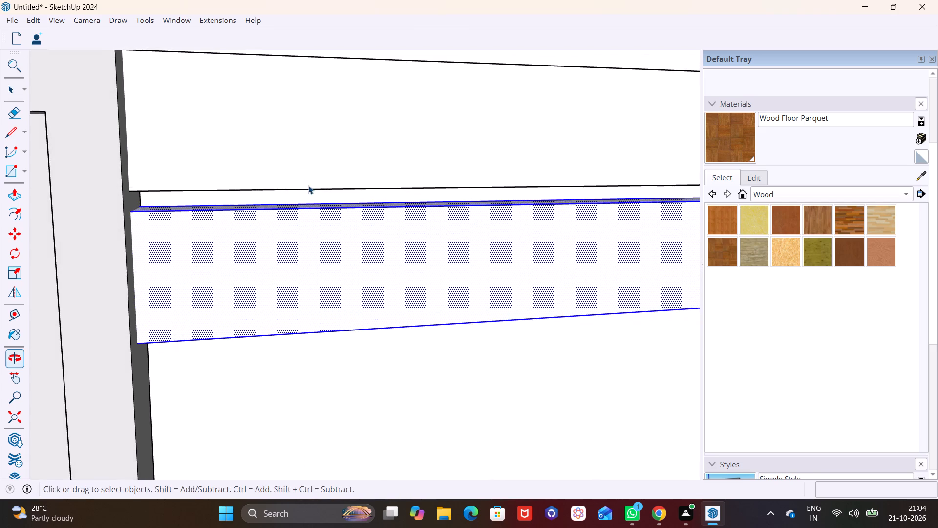
{"action": "scroll", "coordinate": [279, 247], "scroll_direction": "down", "scroll_amount": 2}
{"action": "middle_click_drag", "start_coordinate": [288, 260], "coordinate": [292, 110], "text": "shift"}
{"action": "middle_click_drag", "start_coordinate": [202, 157], "coordinate": [201, 79]}
{"action": "scroll", "coordinate": [176, 187], "scroll_direction": "up", "scroll_amount": 4}
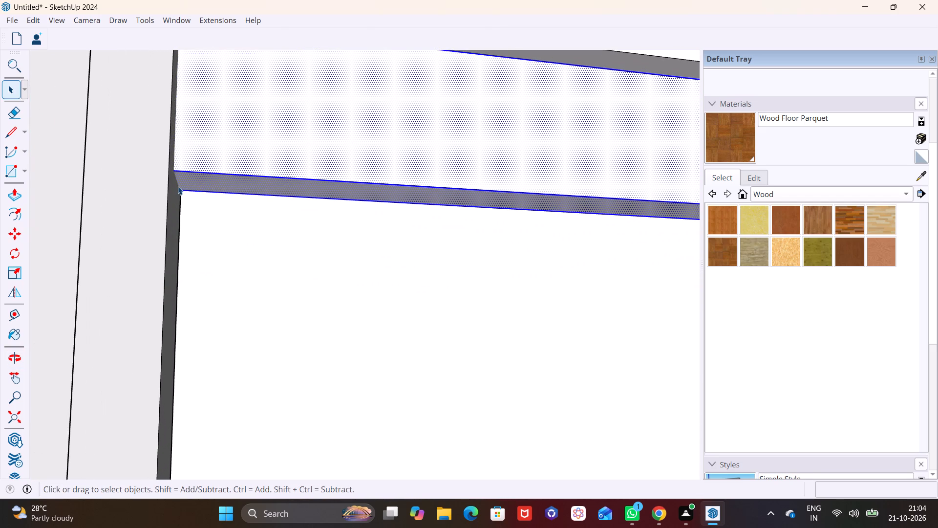
{"action": "key", "text": "m"}
{"action": "left_click", "coordinate": [182, 192]}
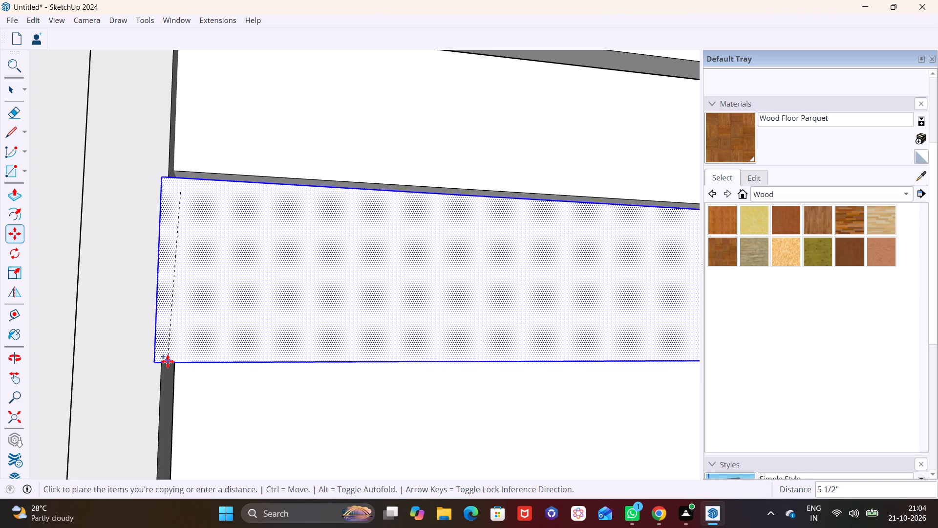
{"action": "left_click", "coordinate": [170, 364]}
Copy the third strip down about 5 9/16" along the door frame as a fourth strip.
{"action": "scroll", "coordinate": [239, 284], "scroll_direction": "down", "scroll_amount": 6}
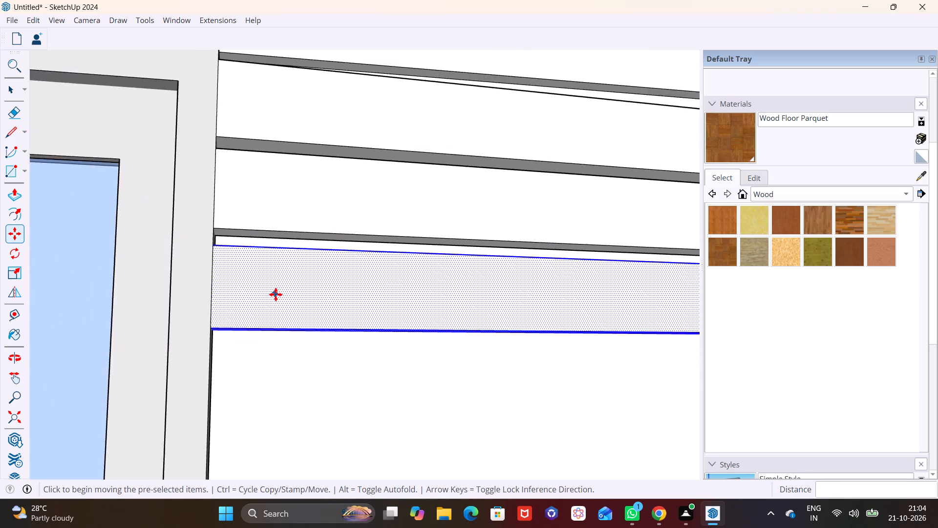
{"action": "scroll", "coordinate": [276, 294], "scroll_direction": "down", "scroll_amount": 4}
{"action": "middle_click_drag", "start_coordinate": [294, 294], "coordinate": [205, 159]}
{"action": "middle_click_drag", "start_coordinate": [239, 216], "coordinate": [239, 303]}
{"action": "middle_click_drag", "start_coordinate": [187, 238], "coordinate": [200, 218]}
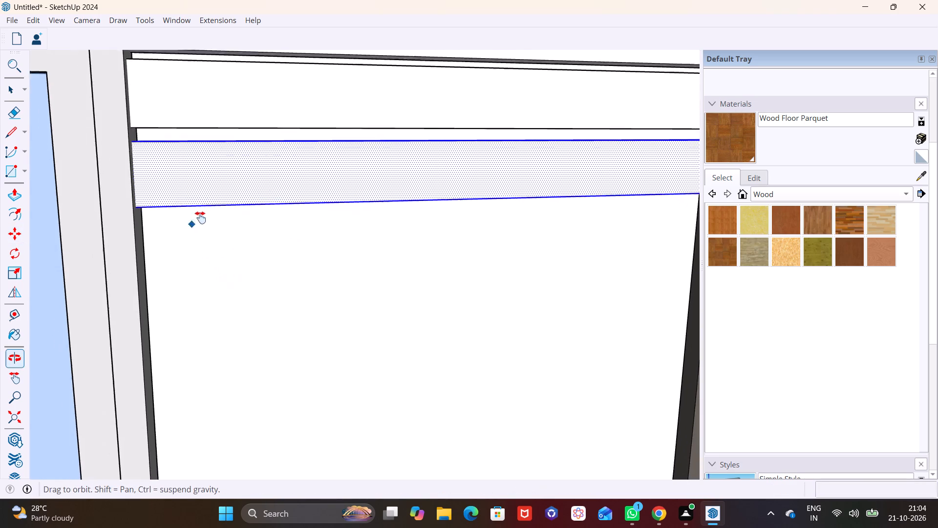
{"action": "middle_click_drag", "start_coordinate": [200, 218], "coordinate": [229, 174]}
{"action": "scroll", "coordinate": [212, 153], "scroll_direction": "up", "scroll_amount": 4}
{"action": "middle_click_drag", "start_coordinate": [229, 110], "coordinate": [228, 3]}
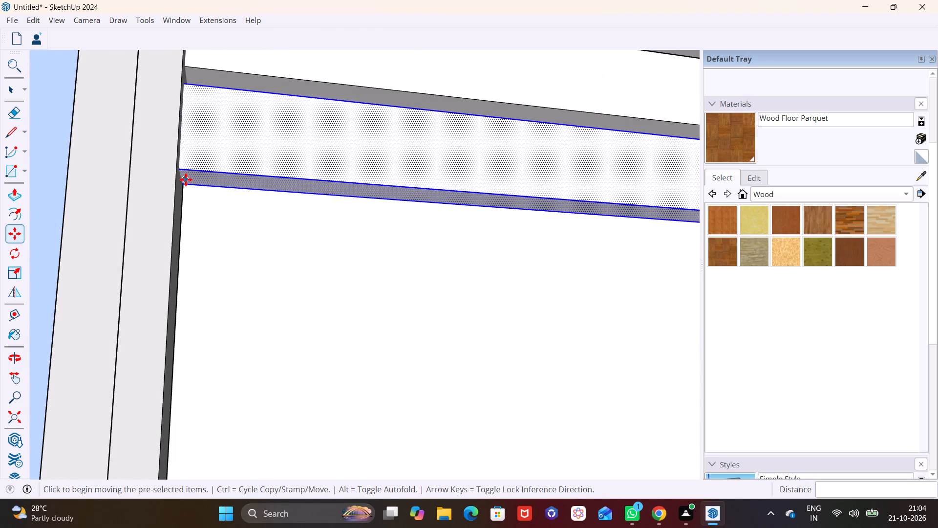
{"action": "left_click", "coordinate": [185, 184]}
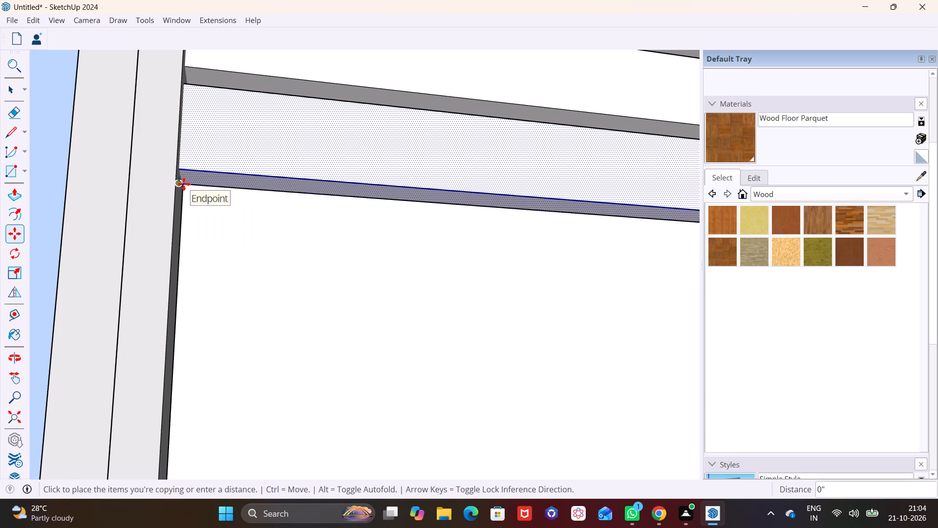
{"action": "left_click", "coordinate": [173, 295]}
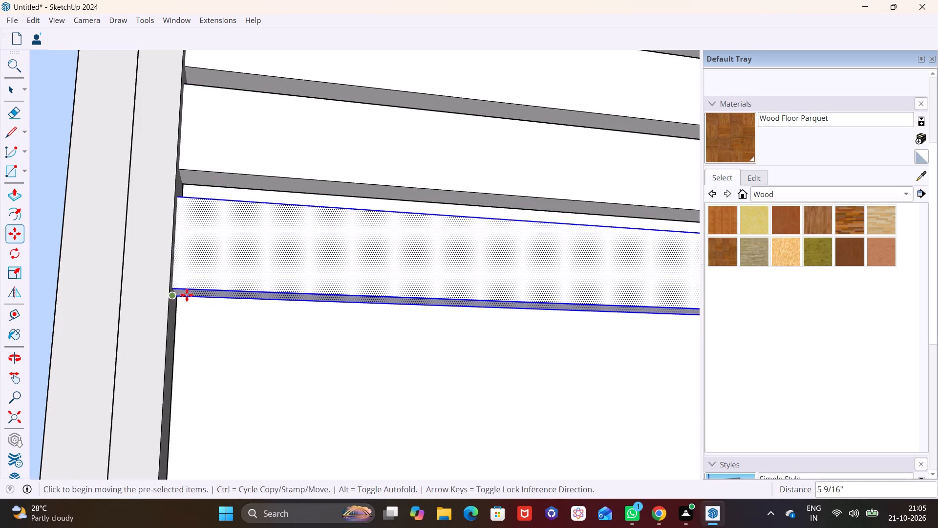
Copy the fourth strip down along the door frame, placing a fifth strip directly beneath it.
{"action": "scroll", "coordinate": [263, 275], "scroll_direction": "down", "scroll_amount": 7}
{"action": "middle_click_drag", "start_coordinate": [371, 225], "coordinate": [346, 339]}
{"action": "middle_click_drag", "start_coordinate": [380, 293], "coordinate": [339, 163]}
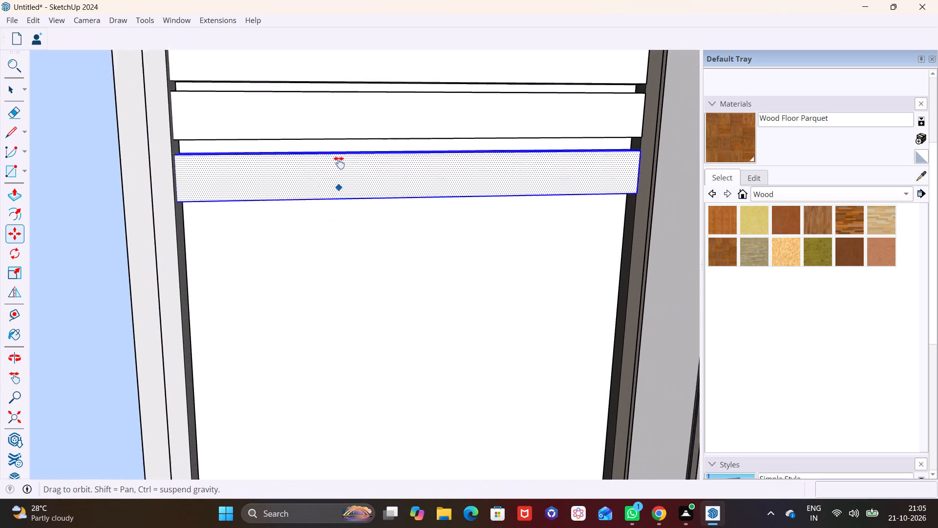
{"action": "middle_click_drag", "start_coordinate": [339, 163], "coordinate": [345, 147]}
{"action": "scroll", "coordinate": [245, 161], "scroll_direction": "up", "scroll_amount": 6}
{"action": "middle_click_drag", "start_coordinate": [192, 150], "coordinate": [241, 74]}
{"action": "scroll", "coordinate": [151, 149], "scroll_direction": "up", "scroll_amount": 6}
{"action": "middle_click_drag", "start_coordinate": [144, 163], "coordinate": [116, 154]}
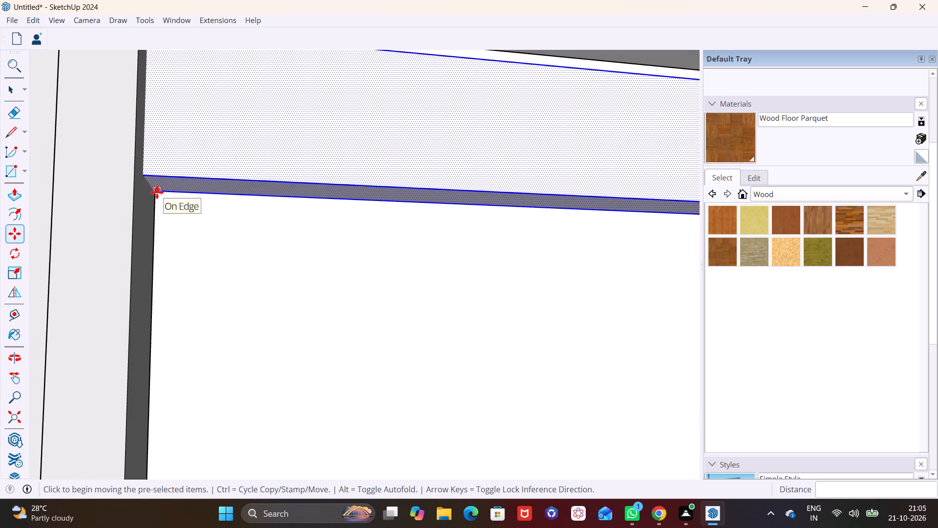
{"action": "left_click", "coordinate": [156, 195]}
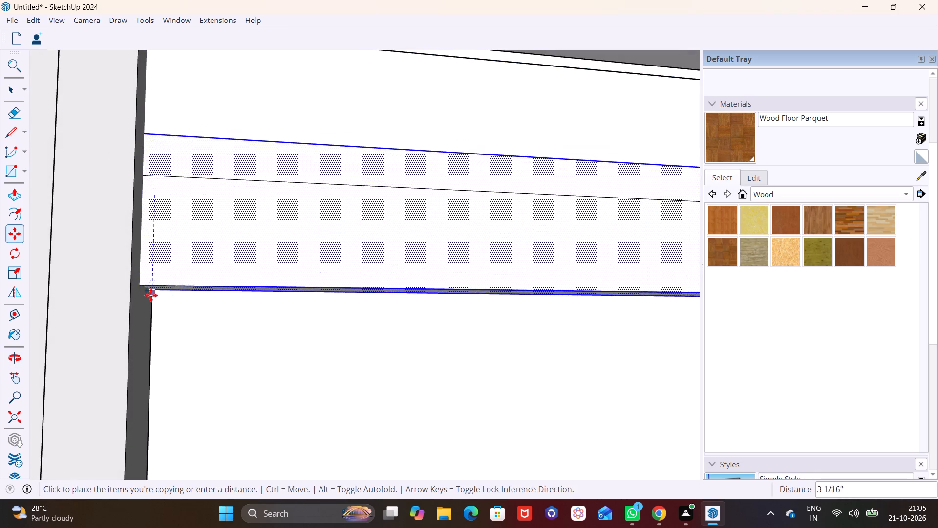
{"action": "left_click", "coordinate": [153, 345]}
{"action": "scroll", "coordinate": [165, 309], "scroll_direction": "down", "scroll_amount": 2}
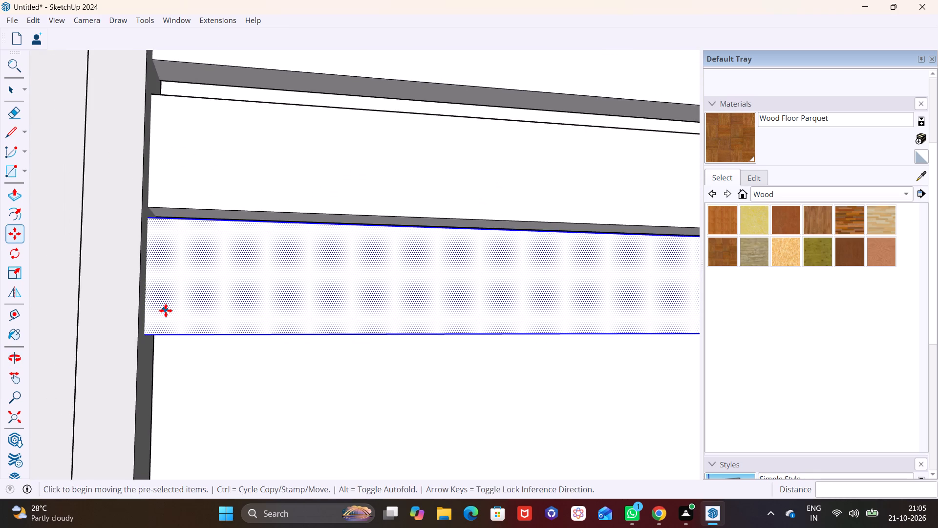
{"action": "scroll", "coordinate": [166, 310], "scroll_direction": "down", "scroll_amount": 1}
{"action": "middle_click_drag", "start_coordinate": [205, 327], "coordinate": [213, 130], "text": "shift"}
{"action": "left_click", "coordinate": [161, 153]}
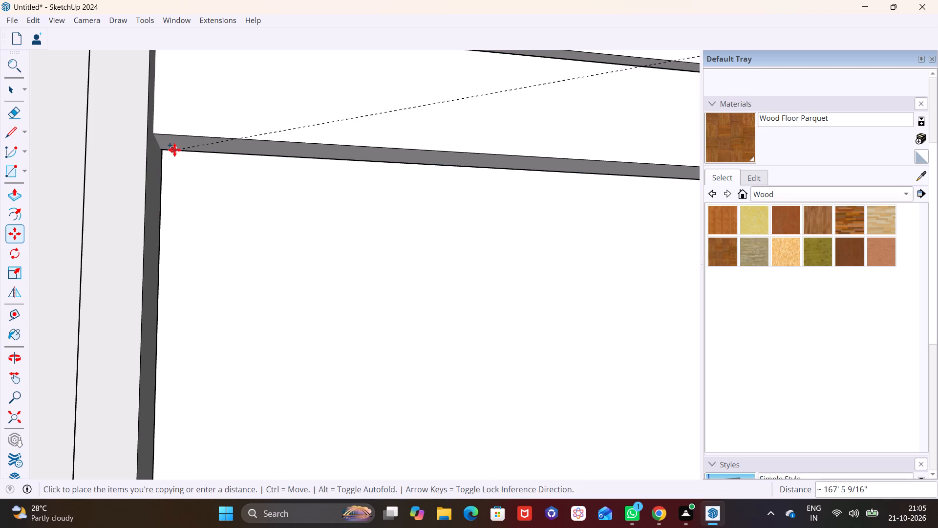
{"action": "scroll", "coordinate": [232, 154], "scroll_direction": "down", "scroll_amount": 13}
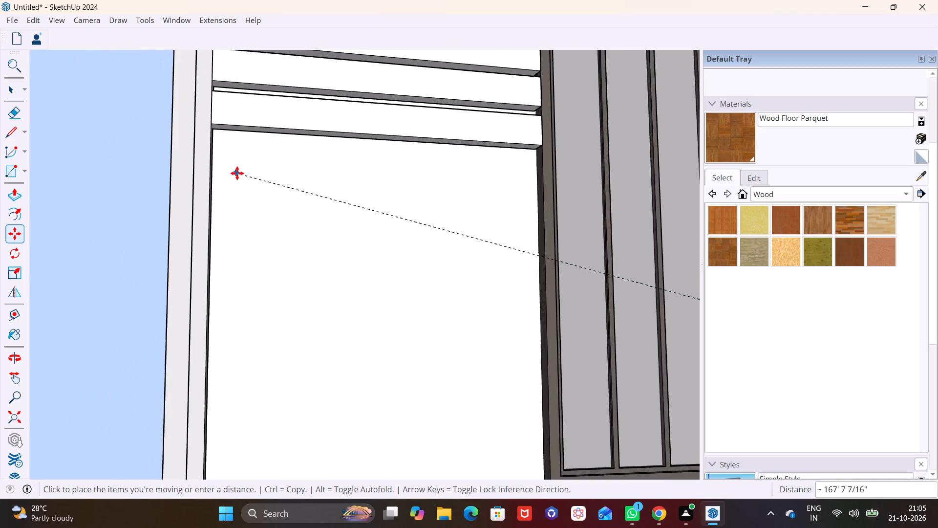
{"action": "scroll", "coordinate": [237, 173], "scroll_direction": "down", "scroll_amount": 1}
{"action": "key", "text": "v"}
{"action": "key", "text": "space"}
Copy the lowest cladding strip straight down along the door frame twice, placing the second copy about 4 11/16" below the first.
{"action": "scroll", "coordinate": [234, 152], "scroll_direction": "up", "scroll_amount": 3}
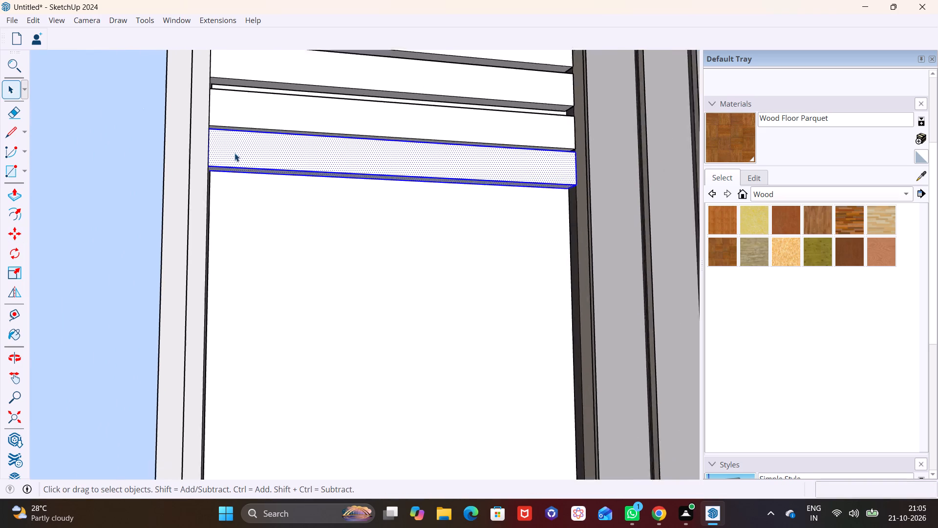
{"action": "scroll", "coordinate": [234, 153], "scroll_direction": "up", "scroll_amount": 2}
{"action": "middle_click_drag", "start_coordinate": [263, 167], "coordinate": [218, 110]}
{"action": "scroll", "coordinate": [199, 111], "scroll_direction": "up", "scroll_amount": 10}
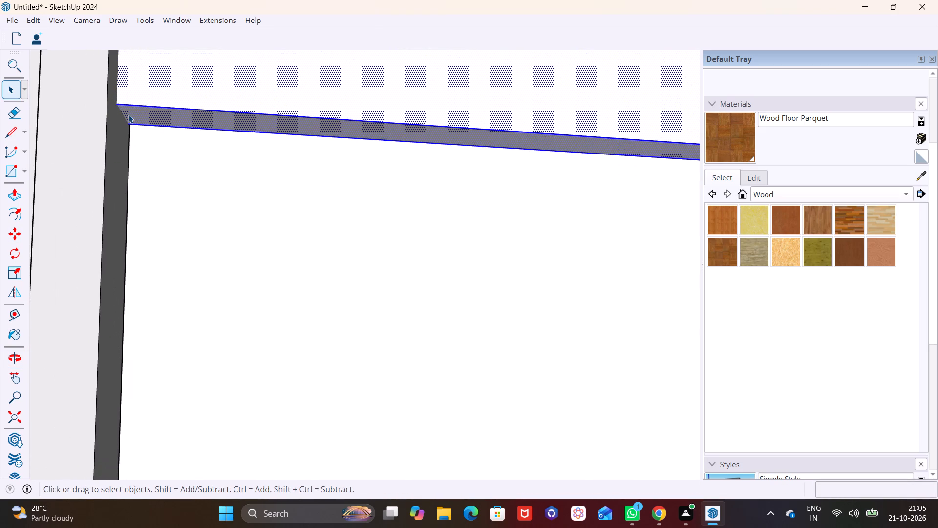
{"action": "key", "text": "m"}
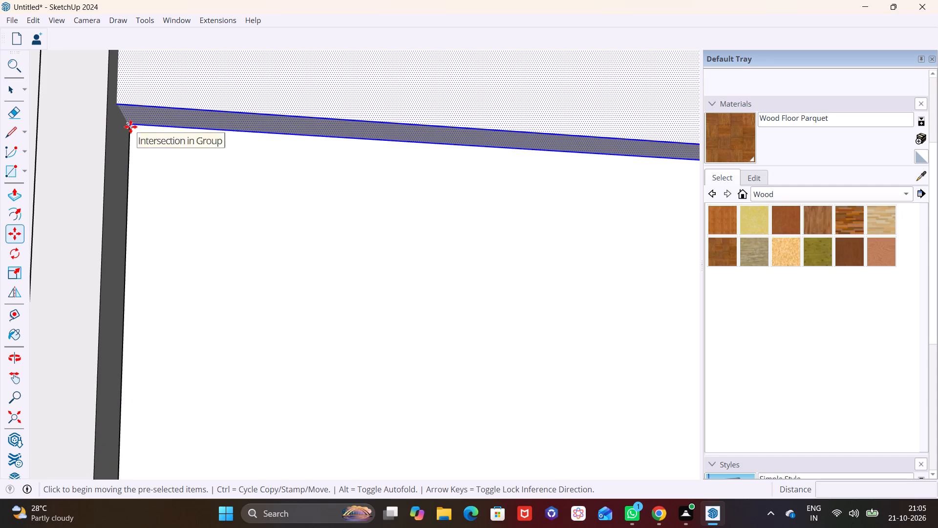
{"action": "left_click", "coordinate": [130, 127]}
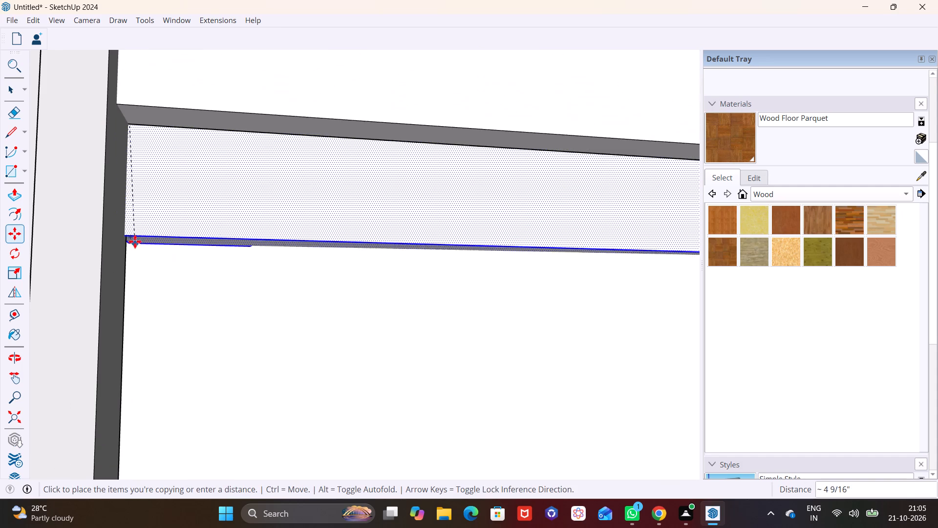
{"action": "left_click", "coordinate": [130, 259]}
{"action": "scroll", "coordinate": [161, 235], "scroll_direction": "down", "scroll_amount": 2}
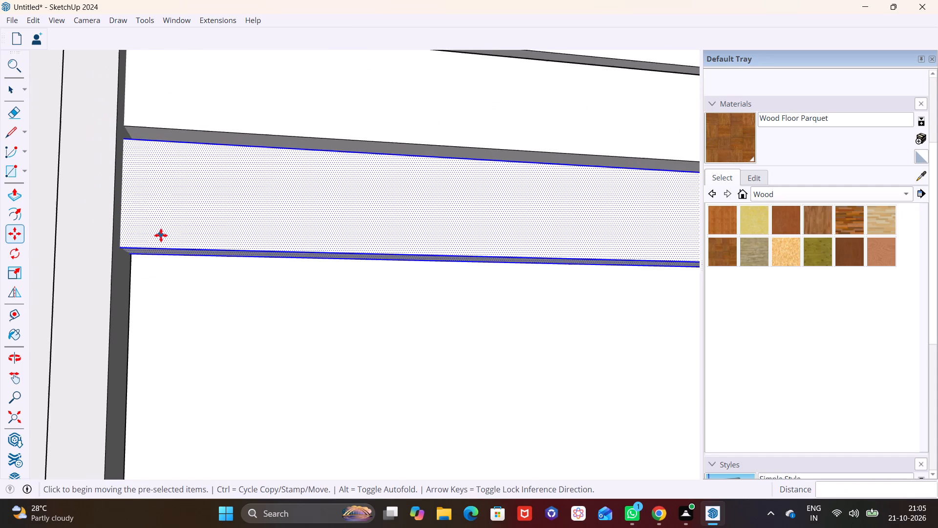
{"action": "middle_click_drag", "start_coordinate": [167, 240], "coordinate": [179, 81], "text": "shift"}
{"action": "left_click", "coordinate": [144, 109]}
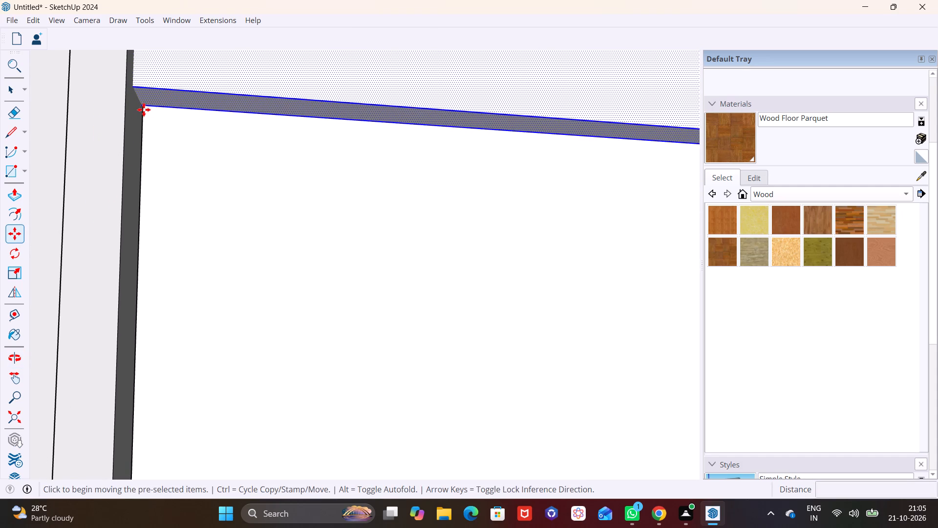
{"action": "left_click", "coordinate": [143, 219]}
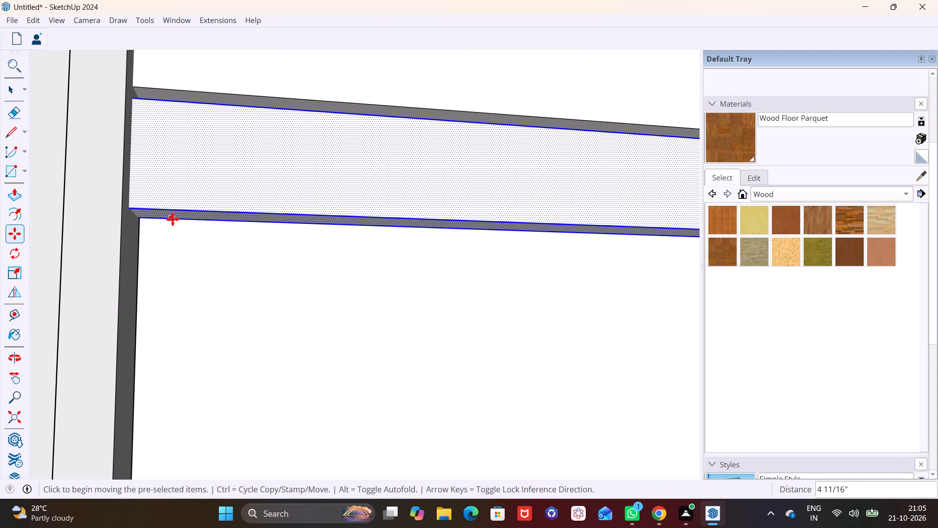
Copy the lowest strip down about 4 1/2" along the door frame, and copy that one directly beneath it.
{"action": "scroll", "coordinate": [180, 211], "scroll_direction": "down", "scroll_amount": 2}
{"action": "middle_click_drag", "start_coordinate": [185, 209], "coordinate": [209, 66], "text": "shift"}
{"action": "left_click", "coordinate": [171, 82]}
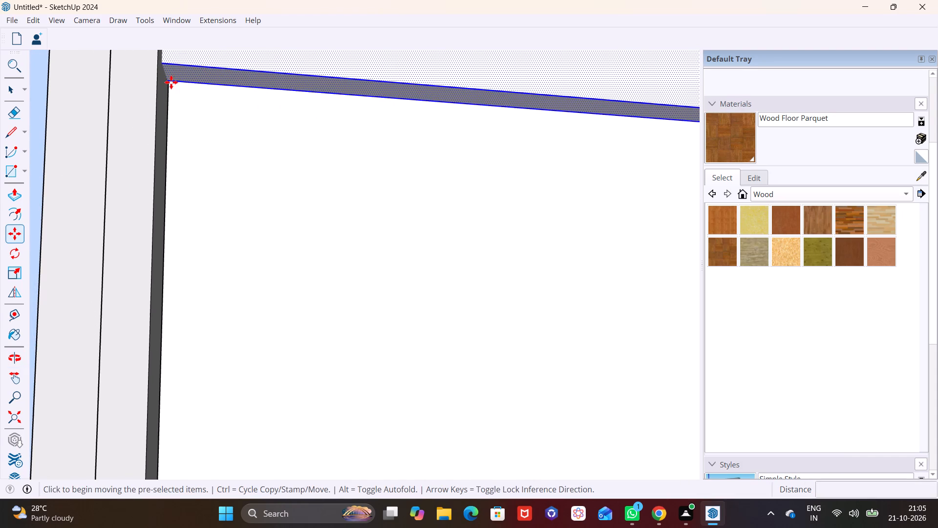
{"action": "left_click", "coordinate": [164, 173]}
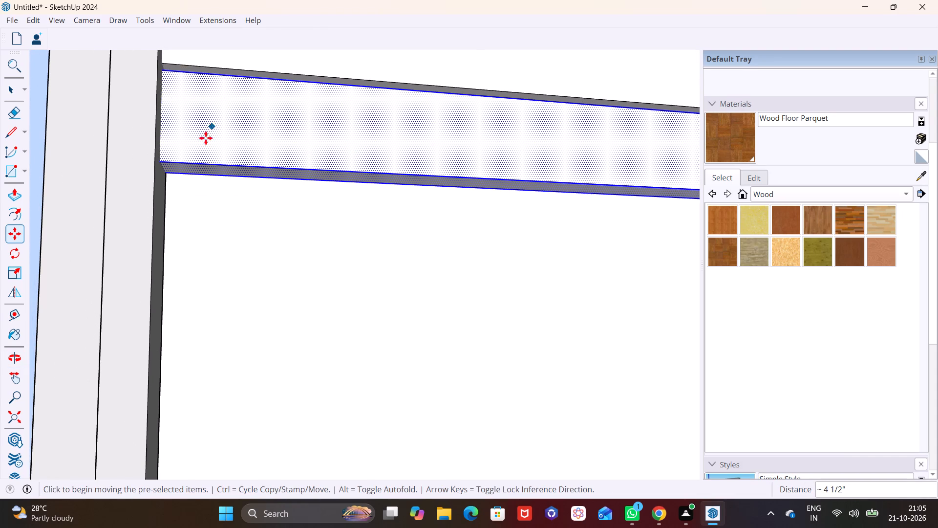
{"action": "left_click", "coordinate": [169, 172]}
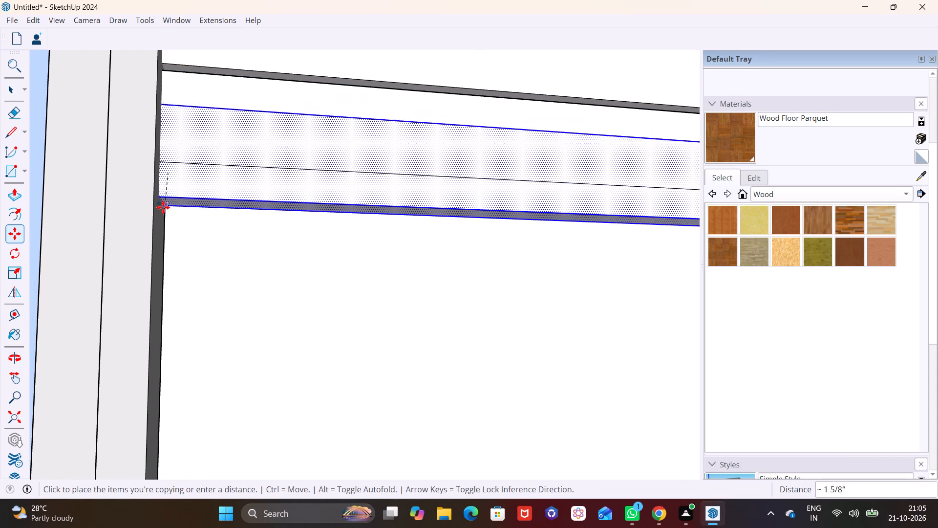
{"action": "left_click", "coordinate": [163, 274]}
Add two more strips beneath the stack by copying the lowest one down about 4 11/16" and again about 4 5/8".
{"action": "scroll", "coordinate": [242, 203], "scroll_direction": "down", "scroll_amount": 7}
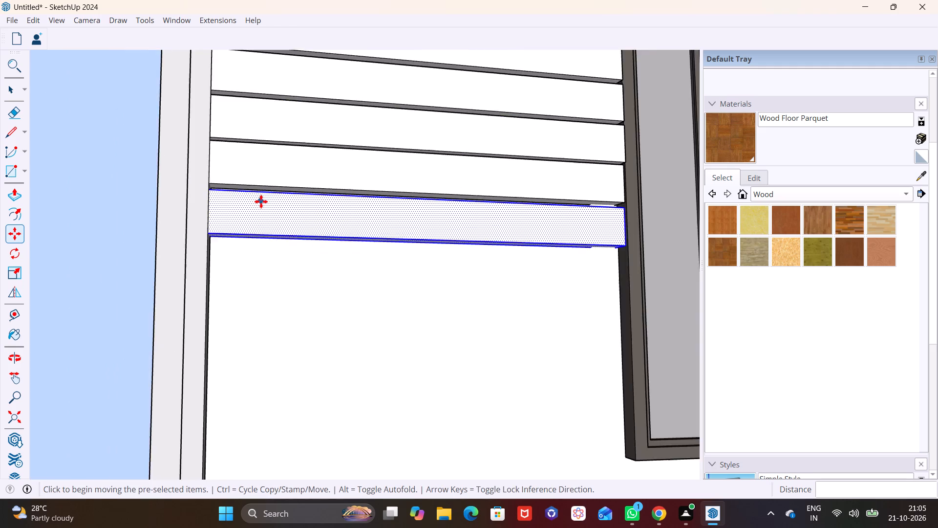
{"action": "scroll", "coordinate": [261, 201], "scroll_direction": "down", "scroll_amount": 4}
{"action": "middle_click_drag", "start_coordinate": [279, 199], "coordinate": [301, 94], "text": "shift"}
{"action": "scroll", "coordinate": [259, 128], "scroll_direction": "up", "scroll_amount": 5}
{"action": "middle_click_drag", "start_coordinate": [279, 139], "coordinate": [265, 135]}
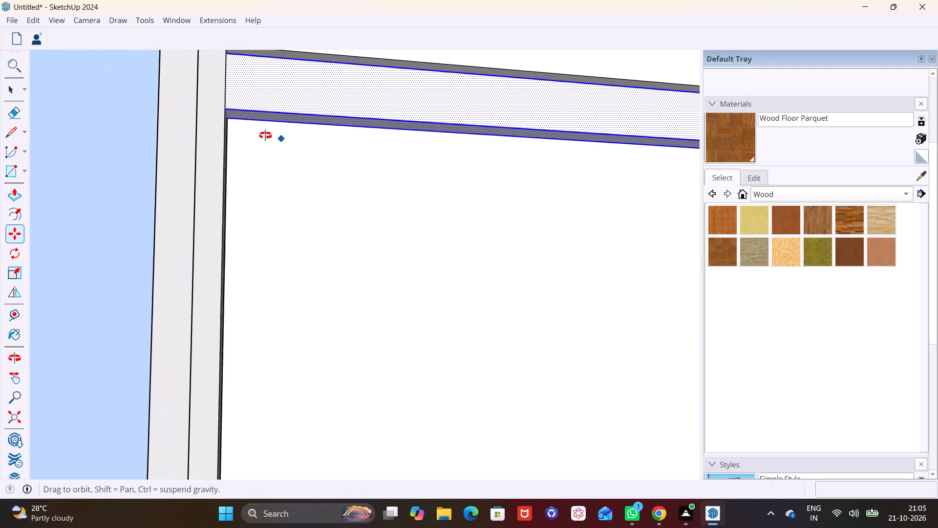
{"action": "middle_click_drag", "start_coordinate": [265, 135], "coordinate": [331, 147]}
{"action": "middle_click_drag", "start_coordinate": [362, 142], "coordinate": [197, 115], "text": "shift"}
{"action": "middle_click_drag", "start_coordinate": [515, 150], "coordinate": [482, 60]}
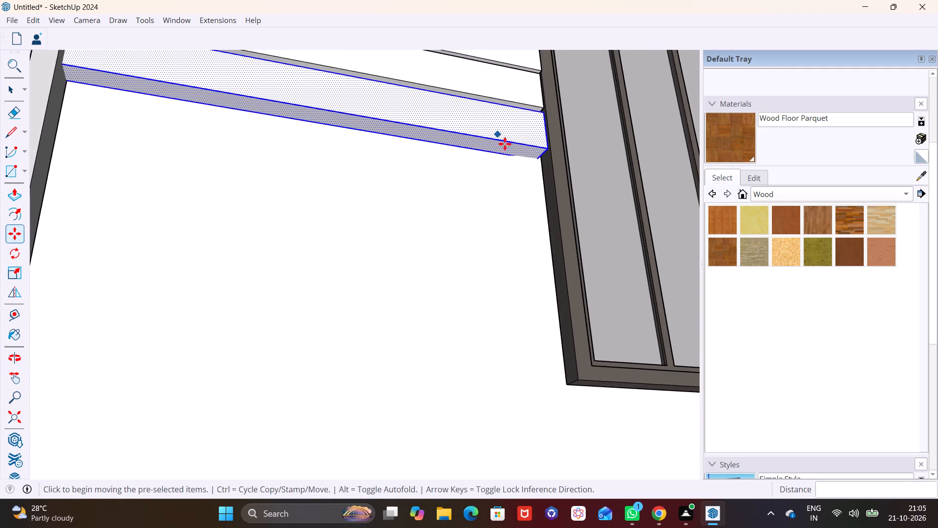
{"action": "scroll", "coordinate": [507, 144], "scroll_direction": "up", "scroll_amount": 4}
{"action": "middle_click_drag", "start_coordinate": [435, 139], "coordinate": [370, 251]}
{"action": "scroll", "coordinate": [364, 251], "scroll_direction": "down", "scroll_amount": 1}
{"action": "middle_click_drag", "start_coordinate": [187, 117], "coordinate": [454, 73], "text": "shift"}
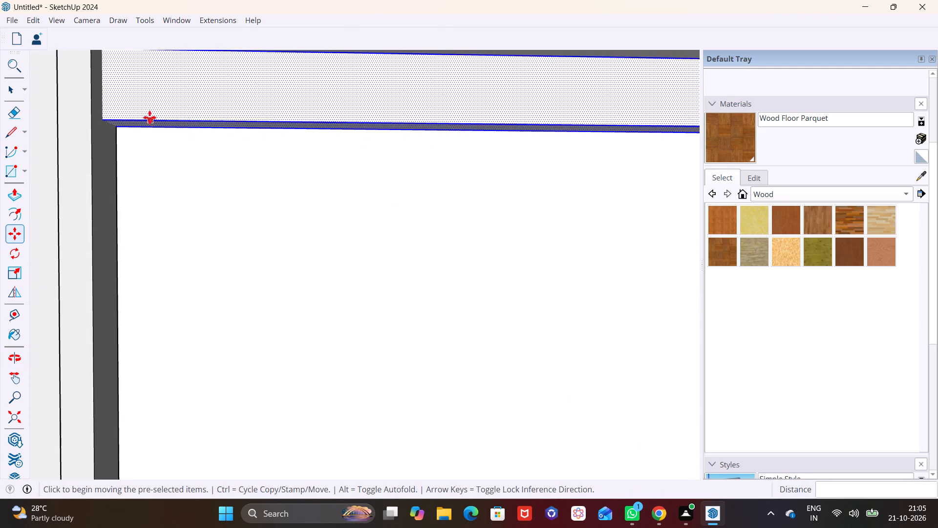
{"action": "middle_click_drag", "start_coordinate": [149, 112], "coordinate": [248, 85]}
{"action": "scroll", "coordinate": [213, 97], "scroll_direction": "up", "scroll_amount": 1}
{"action": "scroll", "coordinate": [105, 102], "scroll_direction": "up", "scroll_amount": 2}
{"action": "middle_click_drag", "start_coordinate": [141, 131], "coordinate": [96, 126]}
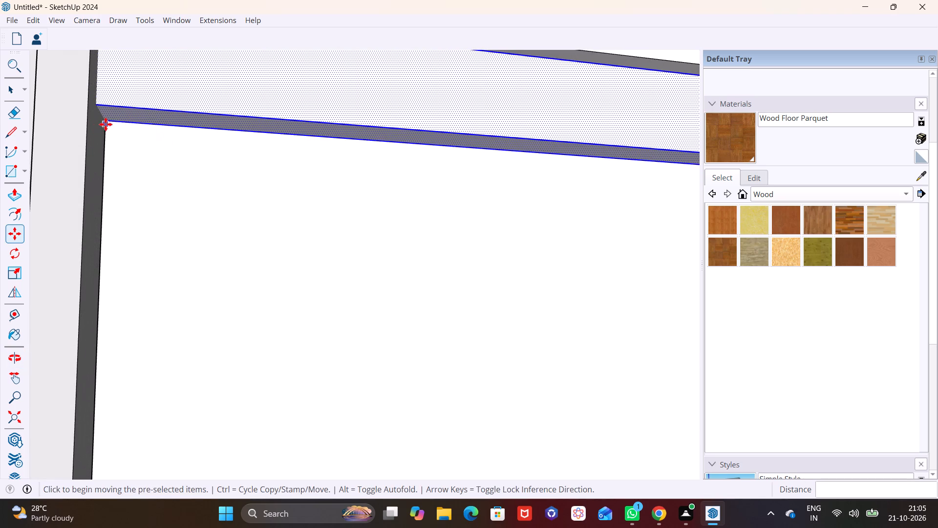
{"action": "left_click", "coordinate": [107, 121]}
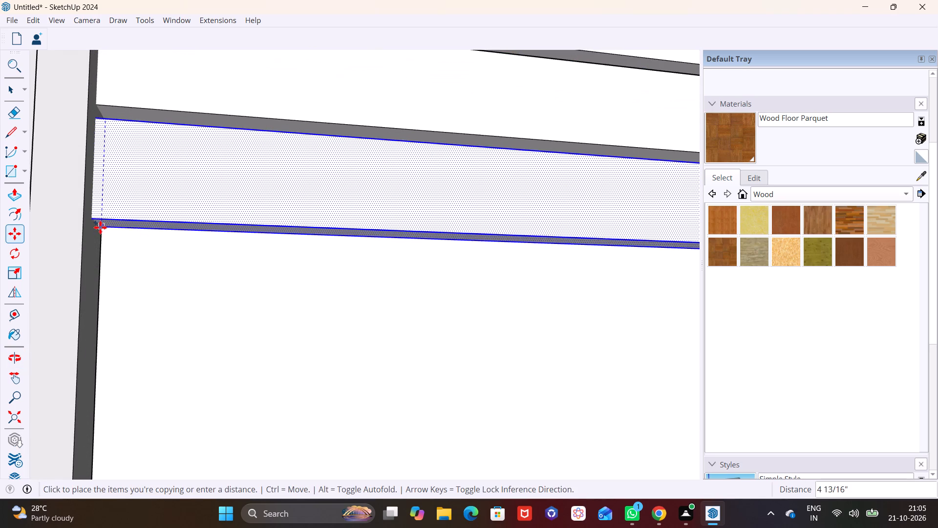
{"action": "left_click", "coordinate": [101, 224]}
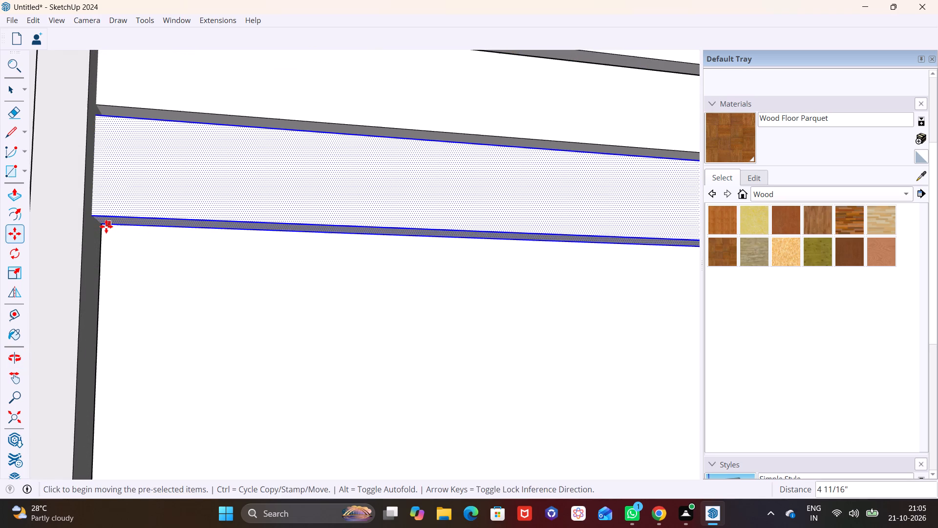
{"action": "left_click", "coordinate": [106, 226]}
{"action": "left_click", "coordinate": [104, 330]}
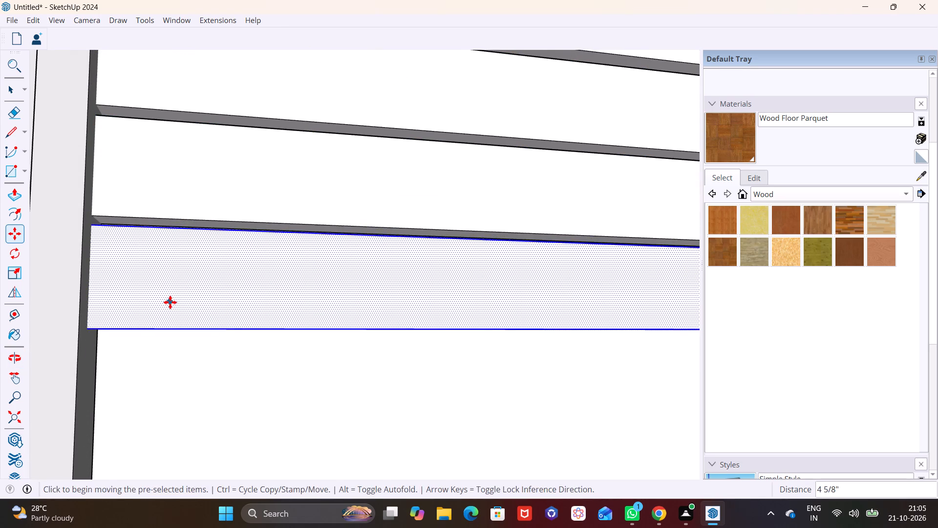
Copy the lowest strip down about 4 13/16" along the door frame, and place another copy directly beneath it.
{"action": "scroll", "coordinate": [170, 302], "scroll_direction": "down", "scroll_amount": 4}
{"action": "middle_click_drag", "start_coordinate": [299, 321], "coordinate": [308, 121], "text": "shift"}
{"action": "left_click", "coordinate": [130, 121]}
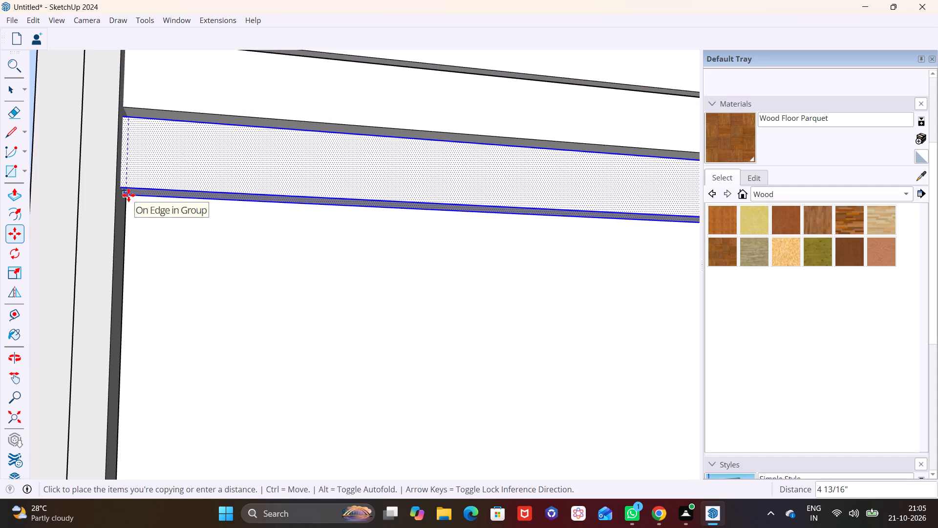
{"action": "left_click", "coordinate": [128, 195]}
{"action": "left_click", "coordinate": [130, 197]}
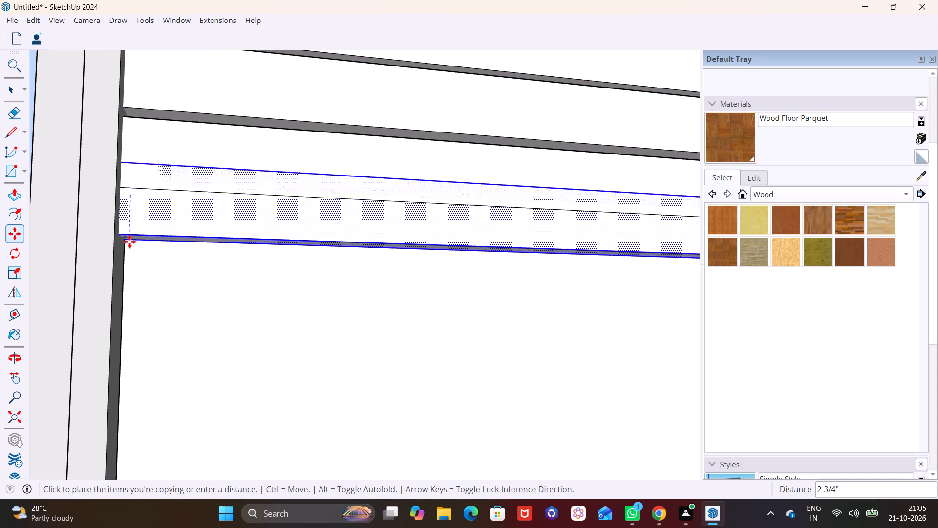
{"action": "left_click", "coordinate": [131, 270]}
Extend the cladding with two further copies of the lowest strip, each about 4 5/8" below the previous one.
{"action": "middle_click_drag", "start_coordinate": [213, 272], "coordinate": [235, 160], "text": "shift"}
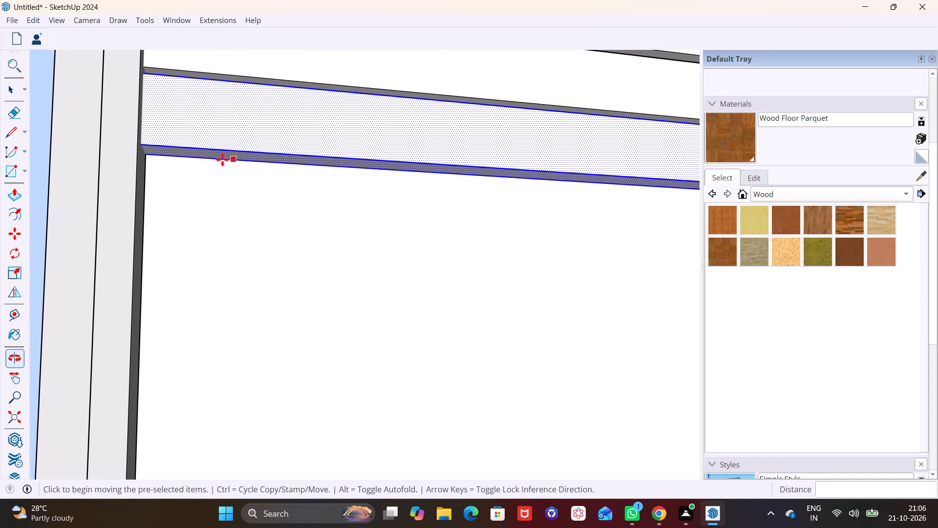
{"action": "left_click", "coordinate": [148, 152]}
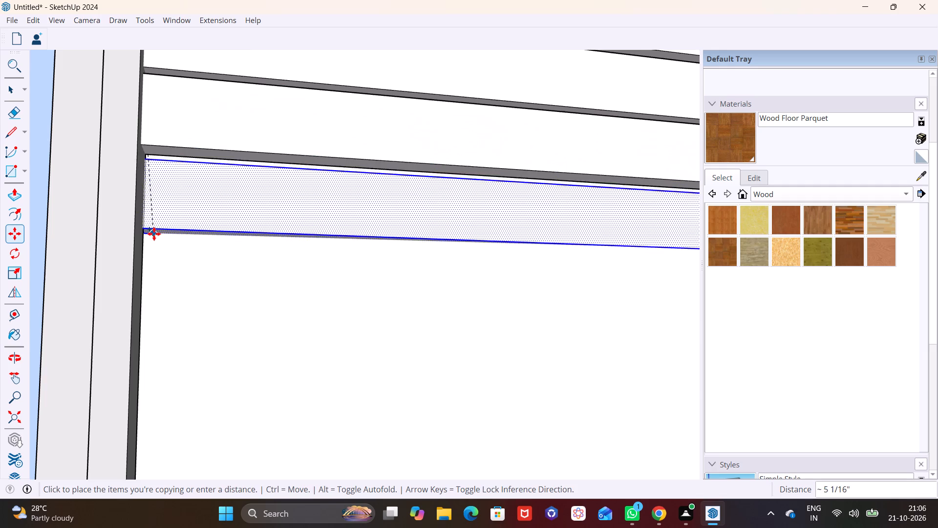
{"action": "left_click", "coordinate": [149, 230]}
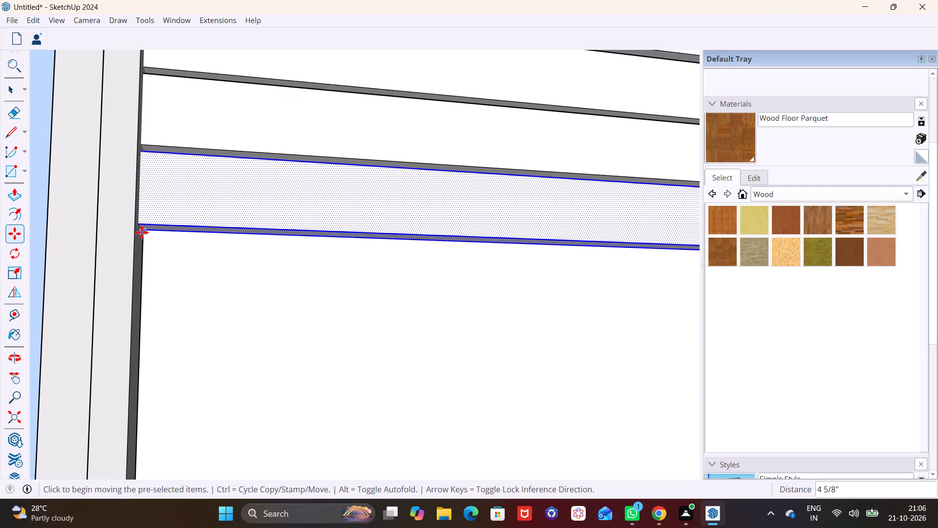
{"action": "left_click", "coordinate": [144, 232]}
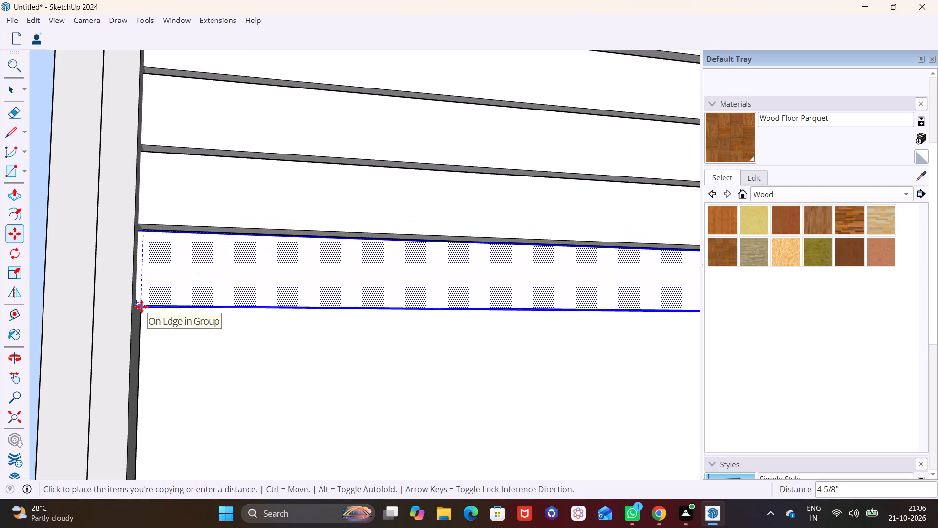
{"action": "left_click", "coordinate": [141, 307]}
Copy the lowest strip down about 4 7/8" along the door frame, and copy the new strip down about 4 11/16".
{"action": "middle_click_drag", "start_coordinate": [147, 301], "coordinate": [164, 126], "text": "shift"}
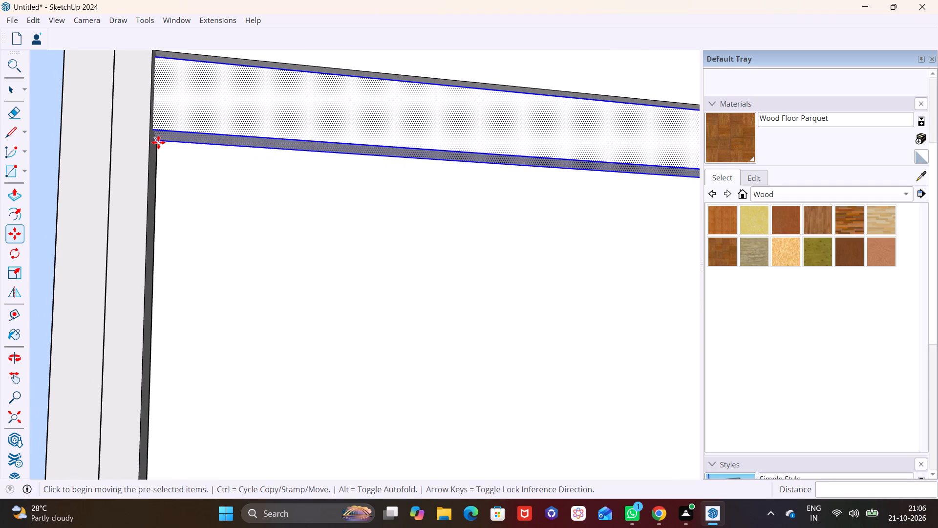
{"action": "left_click", "coordinate": [158, 142]}
{"action": "left_click", "coordinate": [157, 222]}
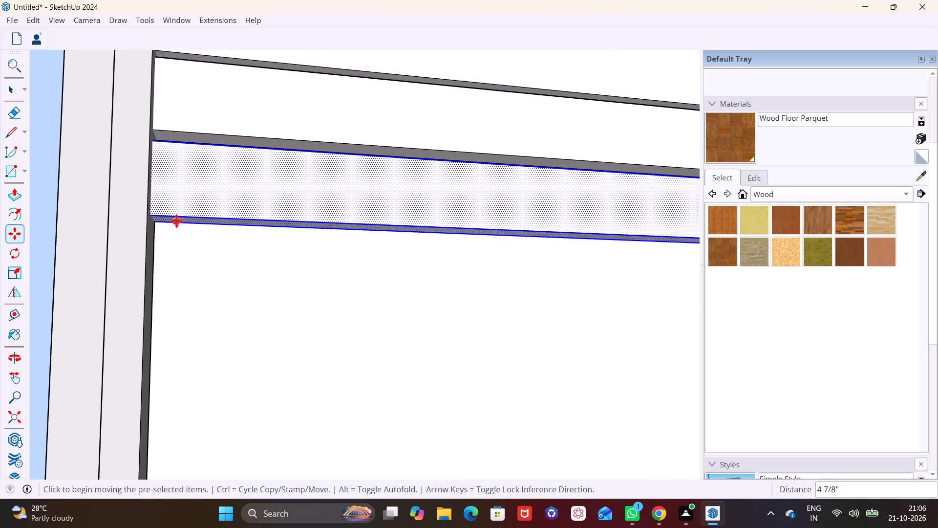
{"action": "left_click", "coordinate": [160, 224]}
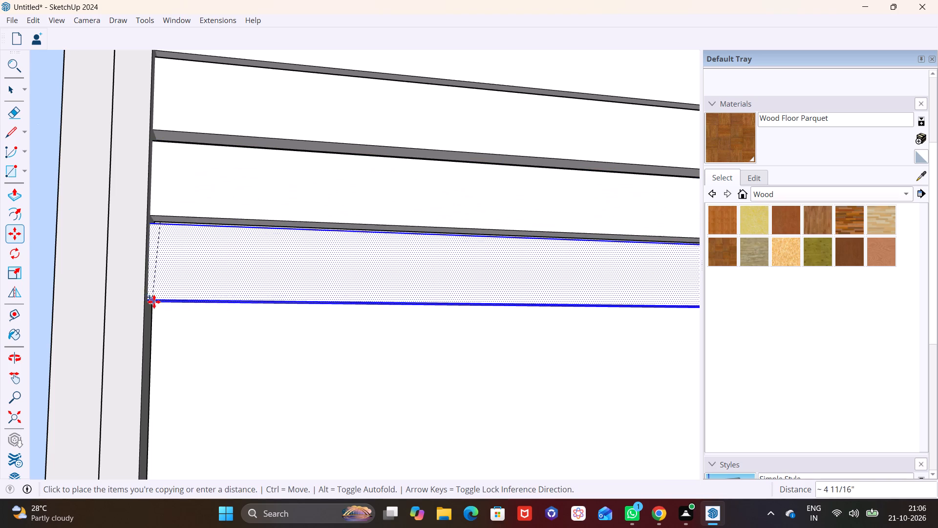
{"action": "left_click", "coordinate": [154, 302]}
Add three strips down to near the door frame's base, copying successively about 5", 5 7/16" and 5 3/8" downward.
{"action": "scroll", "coordinate": [201, 286], "scroll_direction": "down", "scroll_amount": 5}
{"action": "middle_click_drag", "start_coordinate": [252, 294], "coordinate": [228, 151], "text": "shift"}
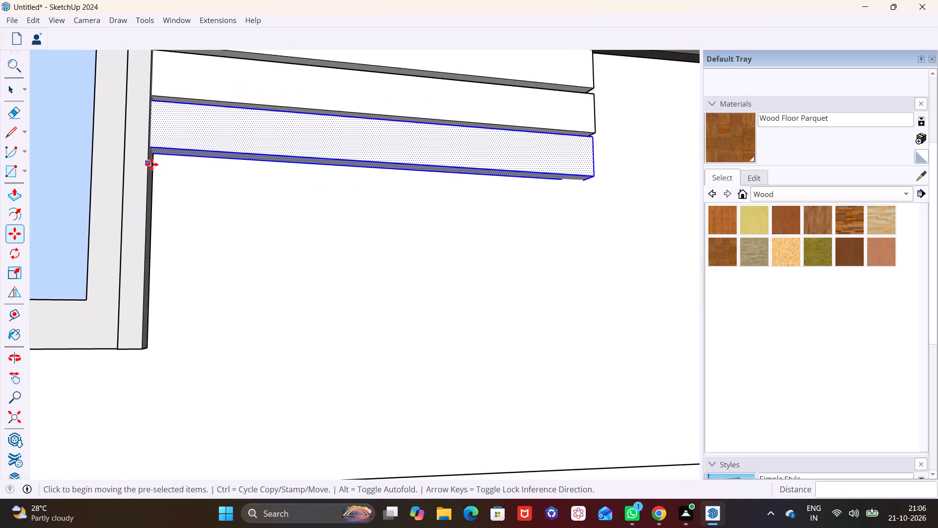
{"action": "left_click", "coordinate": [156, 157]}
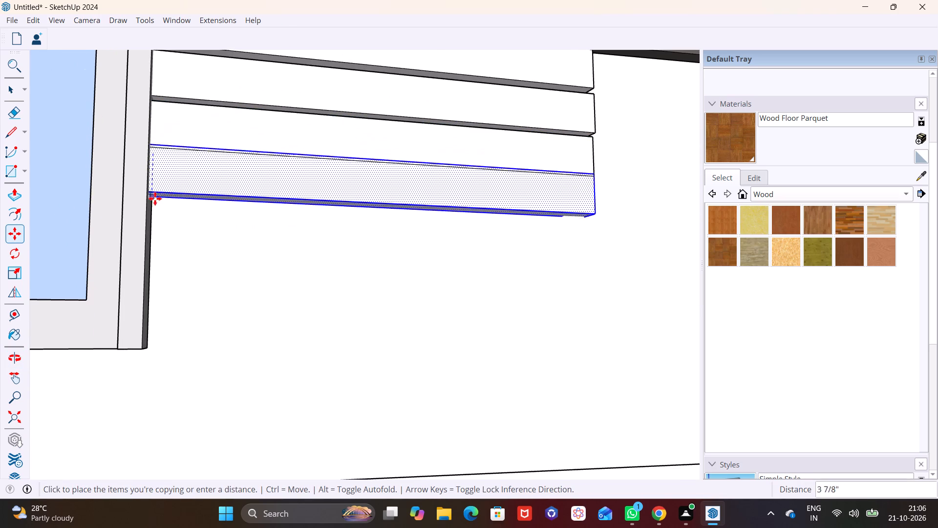
{"action": "left_click", "coordinate": [157, 208]}
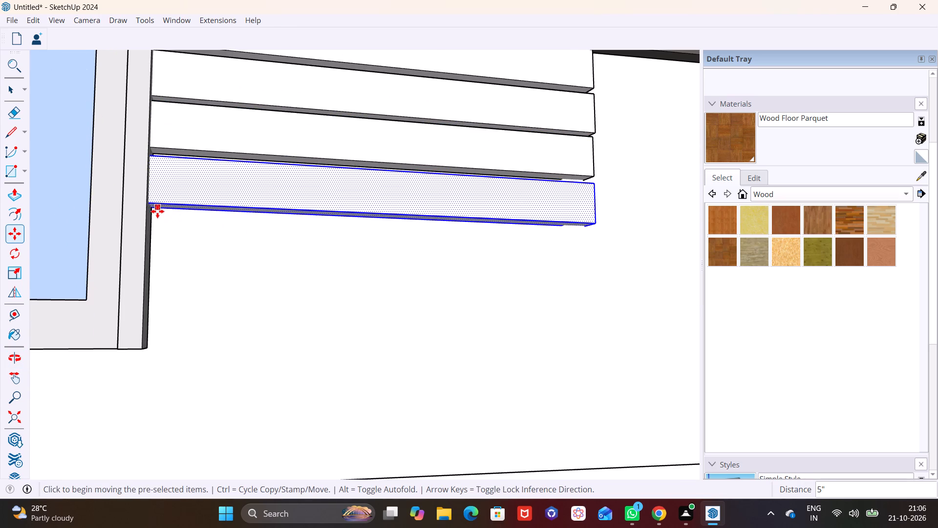
{"action": "left_click", "coordinate": [157, 211]}
{"action": "left_click", "coordinate": [156, 267]}
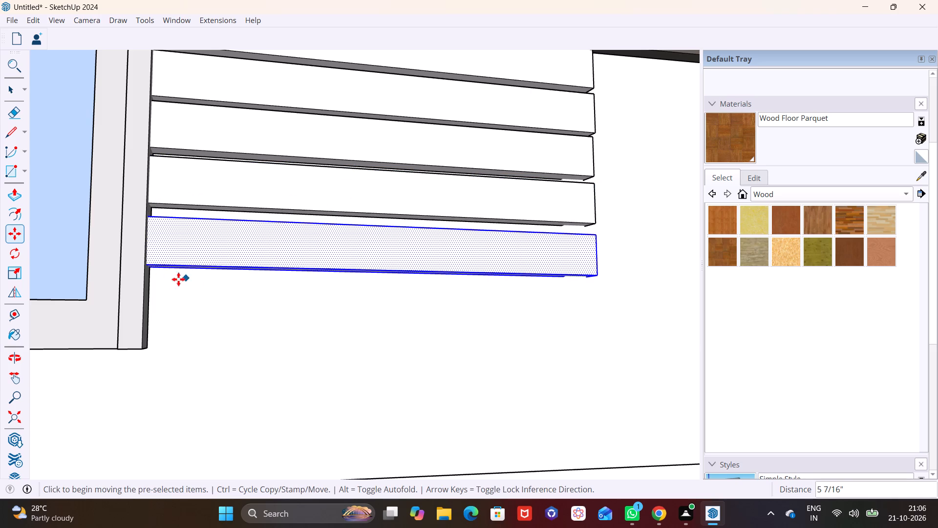
{"action": "left_click", "coordinate": [152, 269]}
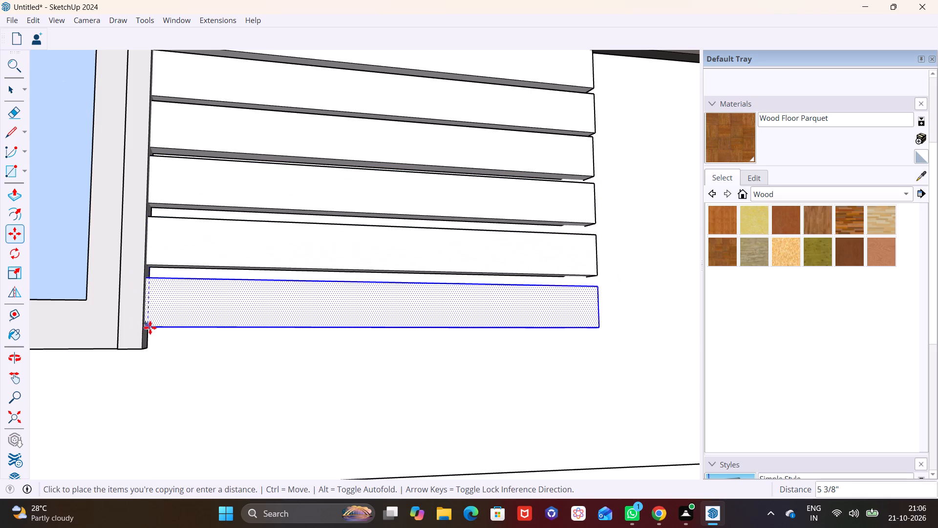
{"action": "left_click", "coordinate": [153, 328]}
Examine the cladding stack from the side, checking the strip ends and their projection from the wall.
{"action": "scroll", "coordinate": [359, 306], "scroll_direction": "down", "scroll_amount": 3}
{"action": "middle_click", "coordinate": [348, 228]}
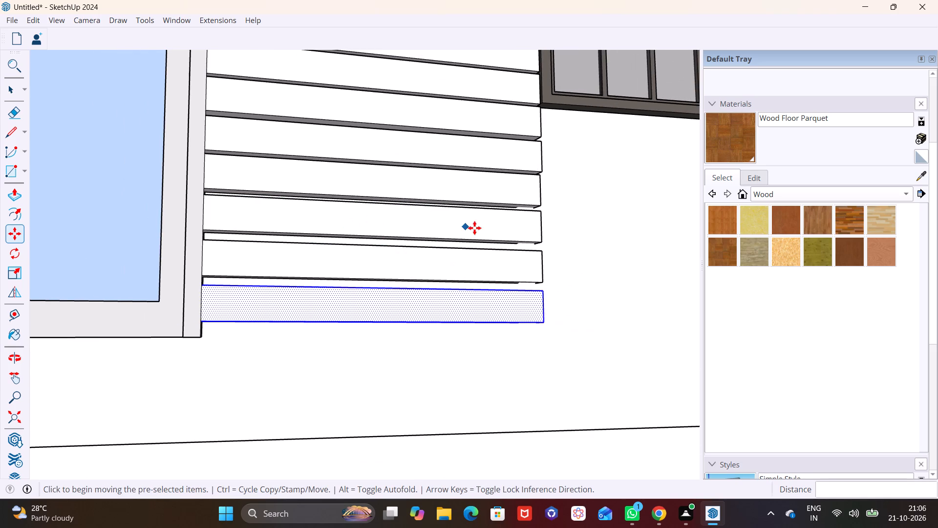
{"action": "middle_click_drag", "start_coordinate": [474, 228], "coordinate": [185, 208]}
{"action": "middle_click_drag", "start_coordinate": [500, 240], "coordinate": [313, 203]}
{"action": "middle_click_drag", "start_coordinate": [362, 197], "coordinate": [244, 221]}
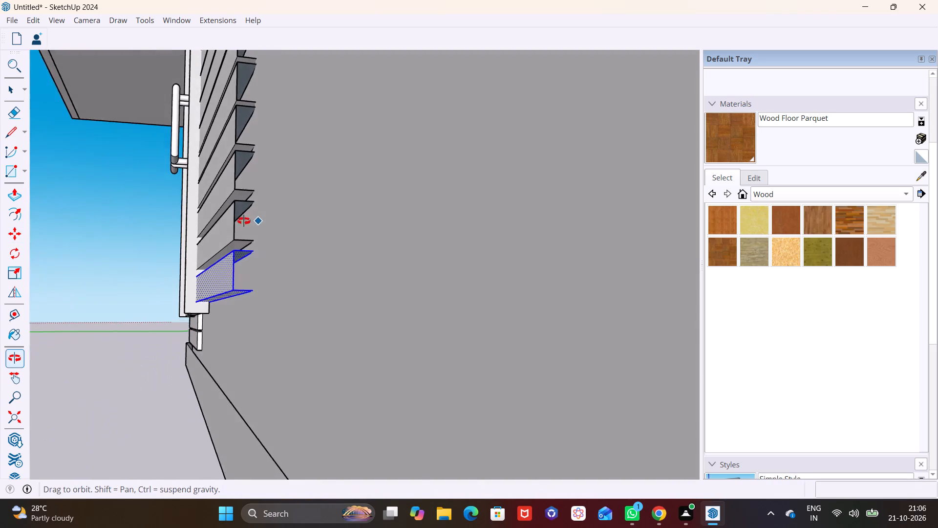
{"action": "middle_click_drag", "start_coordinate": [244, 221], "coordinate": [244, 222]}
{"action": "scroll", "coordinate": [244, 222], "scroll_direction": "up", "scroll_amount": 4}
{"action": "scroll", "coordinate": [245, 218], "scroll_direction": "down", "scroll_amount": 14}
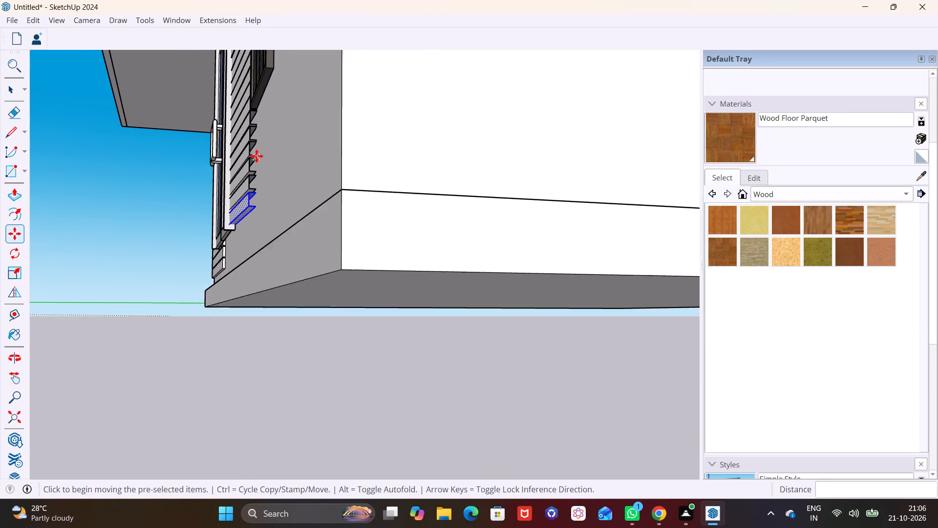
Extend the end face of the upper strip just below the door frame about 19' 13/16" along the wall, up to the house corner.
{"action": "scroll", "coordinate": [256, 156], "scroll_direction": "down", "scroll_amount": 3}
{"action": "middle_click_drag", "start_coordinate": [262, 142], "coordinate": [492, 349], "text": "shift"}
{"action": "middle_click_drag", "start_coordinate": [537, 341], "coordinate": [505, 128]}
{"action": "middle_click_drag", "start_coordinate": [443, 164], "coordinate": [514, 179]}
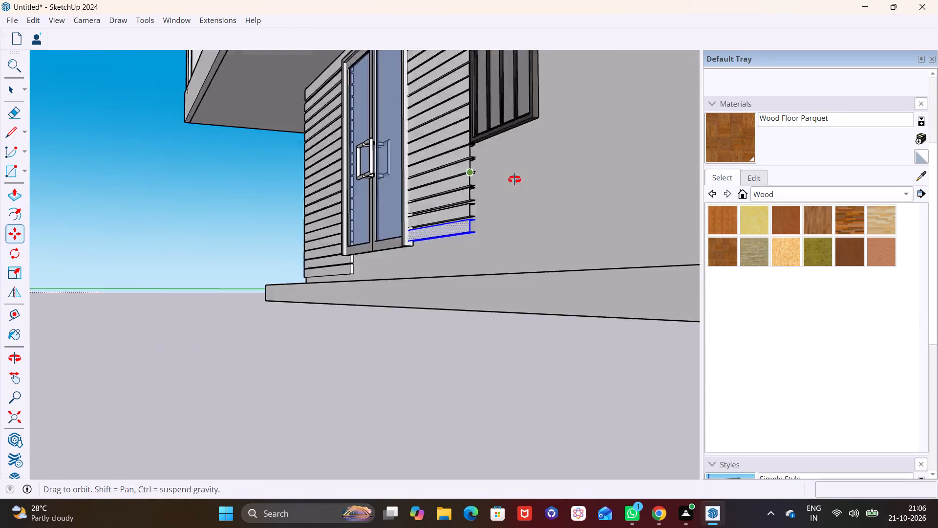
{"action": "middle_click_drag", "start_coordinate": [514, 179], "coordinate": [729, 181]}
{"action": "scroll", "coordinate": [673, 245], "scroll_direction": "up", "scroll_amount": 6}
{"action": "middle_click_drag", "start_coordinate": [587, 225], "coordinate": [528, 159], "text": "shift"}
{"action": "scroll", "coordinate": [528, 162], "scroll_direction": "up", "scroll_amount": 3, "text": "shift"}
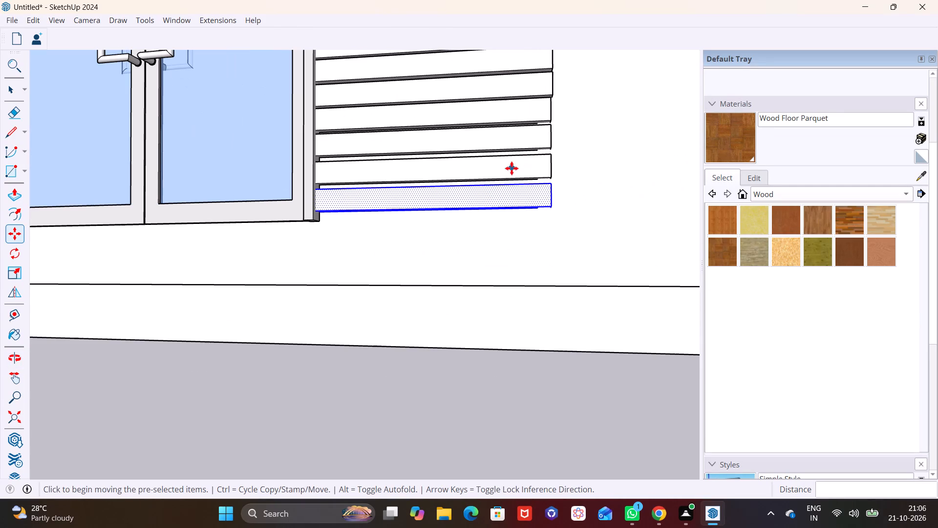
{"action": "middle_click", "coordinate": [549, 179]}
{"action": "scroll", "coordinate": [424, 167], "scroll_direction": "down", "scroll_amount": 2}
{"action": "middle_click_drag", "start_coordinate": [411, 175], "coordinate": [624, 175], "text": "shift"}
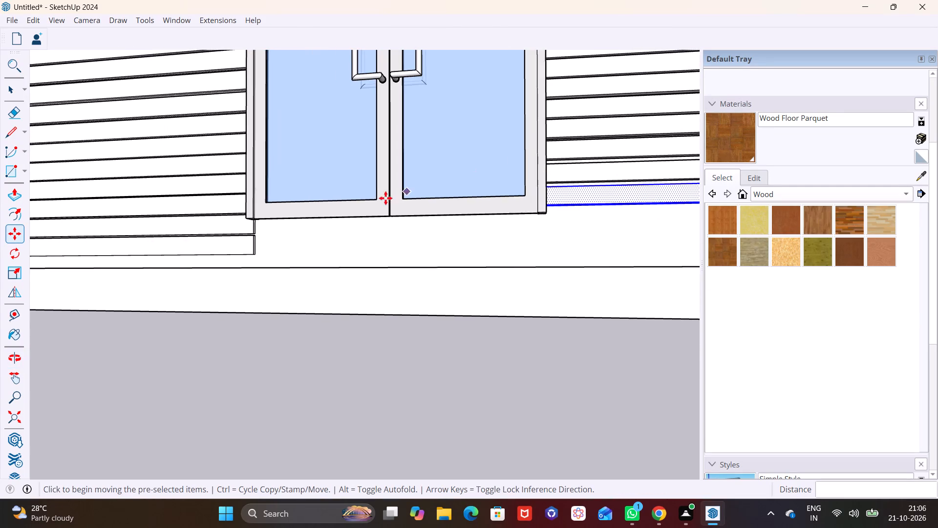
{"action": "scroll", "coordinate": [381, 200], "scroll_direction": "up", "scroll_amount": 6}
{"action": "middle_click_drag", "start_coordinate": [247, 211], "coordinate": [105, 170]}
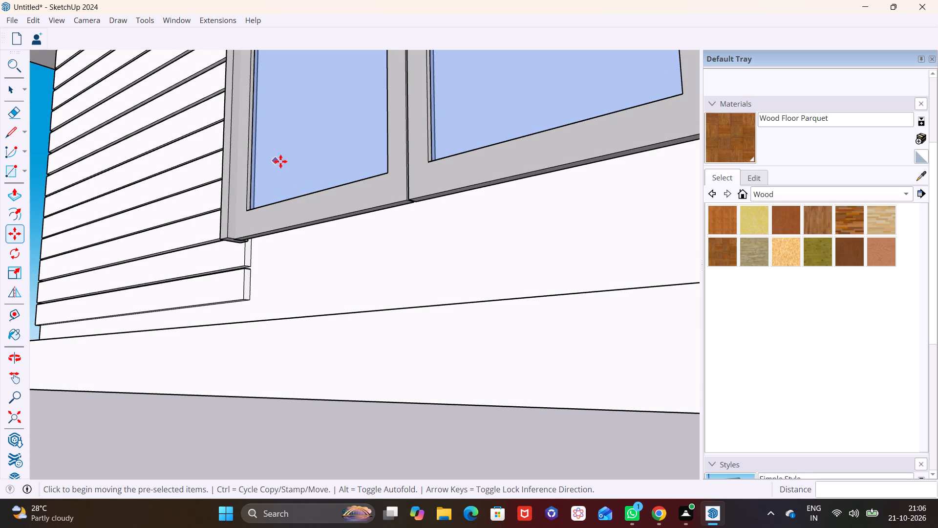
{"action": "middle_click_drag", "start_coordinate": [332, 198], "coordinate": [71, 5], "text": "shift"}
{"action": "middle_click_drag", "start_coordinate": [79, 115], "coordinate": [280, 277], "text": "shift"}
{"action": "scroll", "coordinate": [280, 277], "scroll_direction": "up", "scroll_amount": 1, "text": "shift"}
{"action": "key", "text": "space"}
{"action": "left_click", "coordinate": [203, 244]}
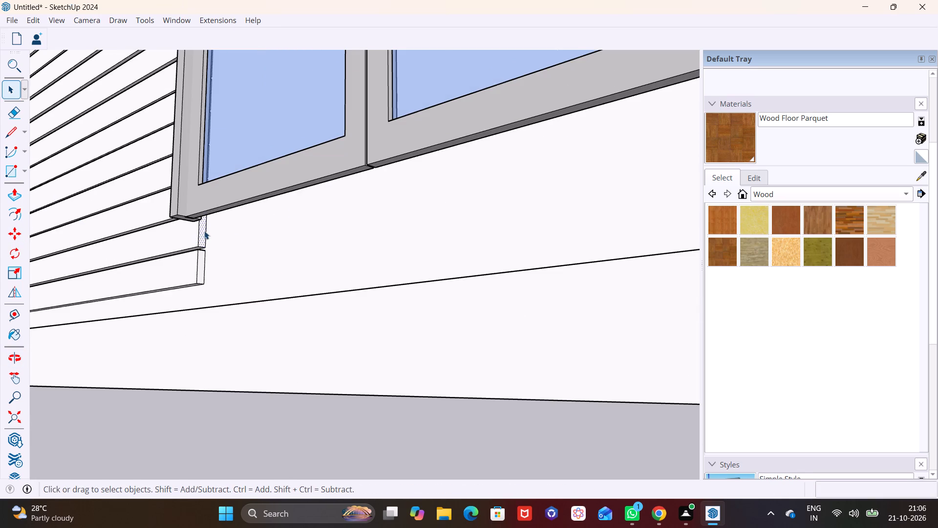
{"action": "left_click", "coordinate": [204, 231]}
{"action": "left_click", "coordinate": [204, 226]}
{"action": "left_click", "coordinate": [21, 213]}
{"action": "left_click", "coordinate": [15, 192]}
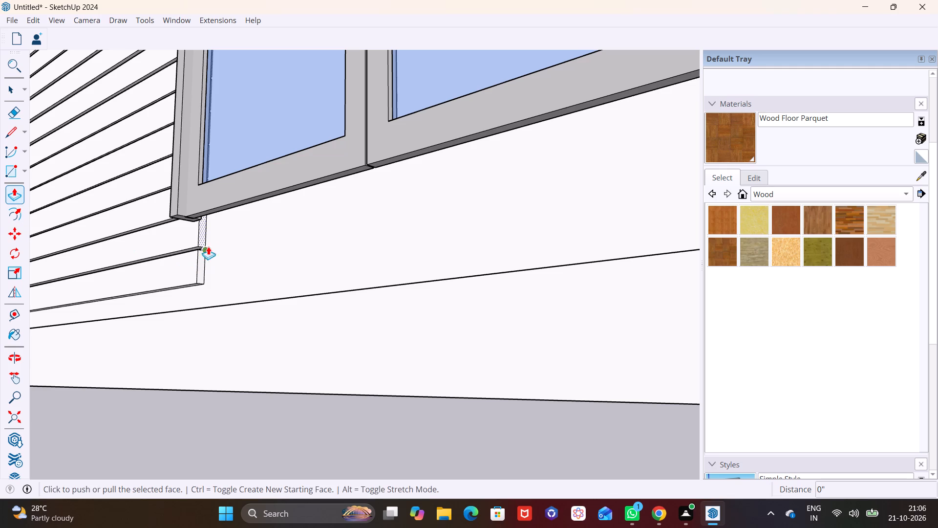
{"action": "left_click", "coordinate": [199, 237]}
{"action": "scroll", "coordinate": [385, 248], "scroll_direction": "down", "scroll_amount": 9}
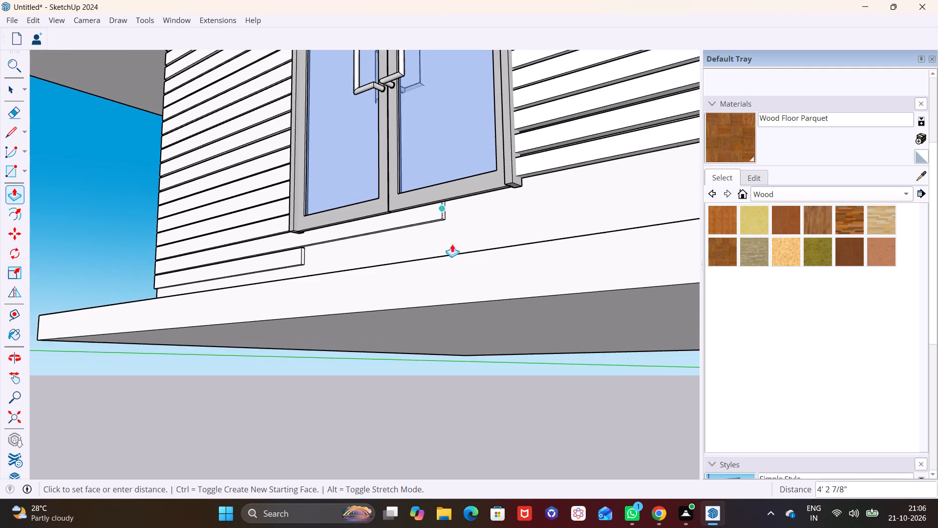
{"action": "scroll", "coordinate": [569, 238], "scroll_direction": "down", "scroll_amount": 3}
{"action": "middle_click_drag", "start_coordinate": [572, 230], "coordinate": [393, 236], "text": "shift"}
{"action": "scroll", "coordinate": [563, 220], "scroll_direction": "down", "scroll_amount": 8}
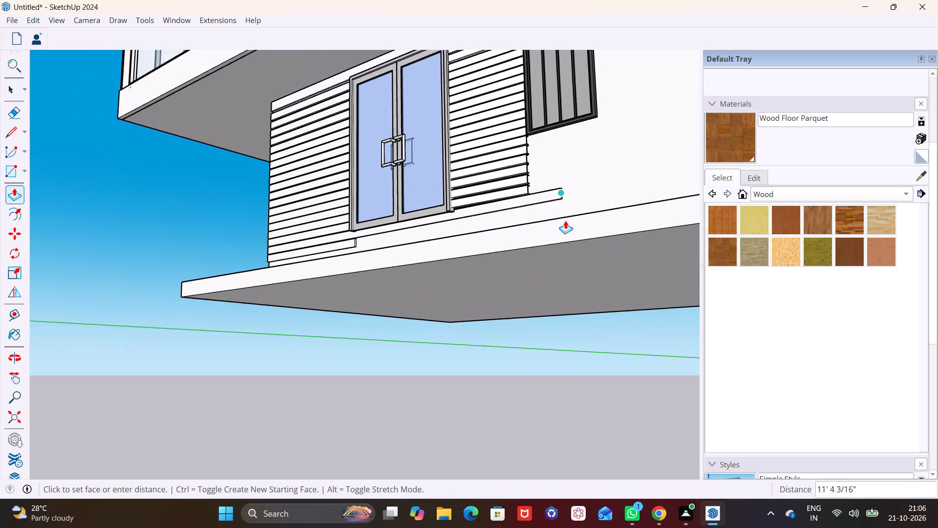
{"action": "middle_click_drag", "start_coordinate": [566, 220], "coordinate": [214, 220], "text": "shift"}
{"action": "left_click", "coordinate": [354, 164]}
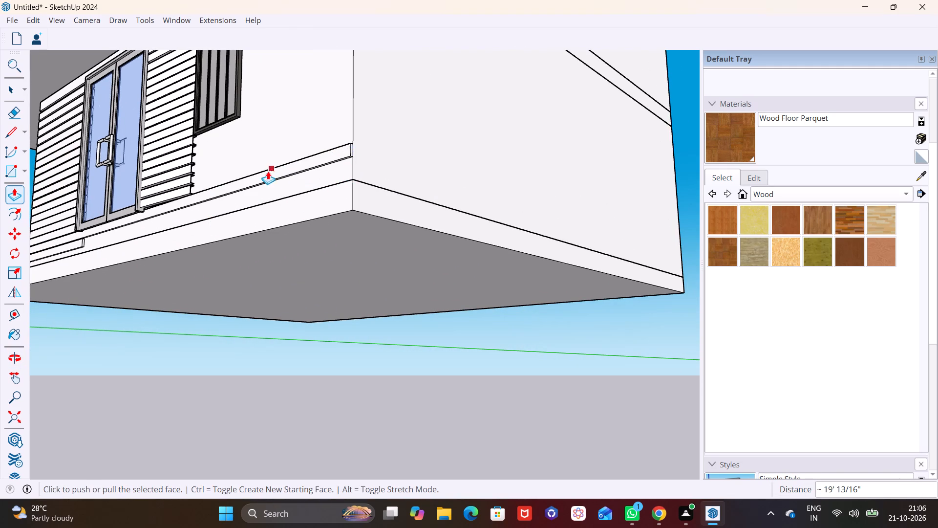
Push/Pull the end face of the lowest strip beneath the door about 19' 13/16" along the wall to the house corner.
{"action": "middle_click_drag", "start_coordinate": [221, 171], "coordinate": [424, 173], "text": "shift"}
{"action": "scroll", "coordinate": [256, 227], "scroll_direction": "up", "scroll_amount": 14}
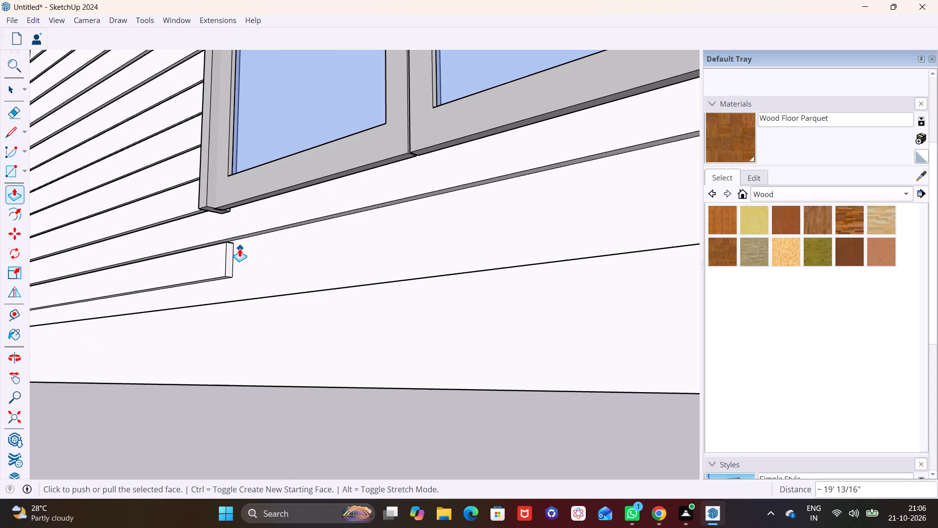
{"action": "key", "text": "space"}
{"action": "left_click", "coordinate": [227, 257]}
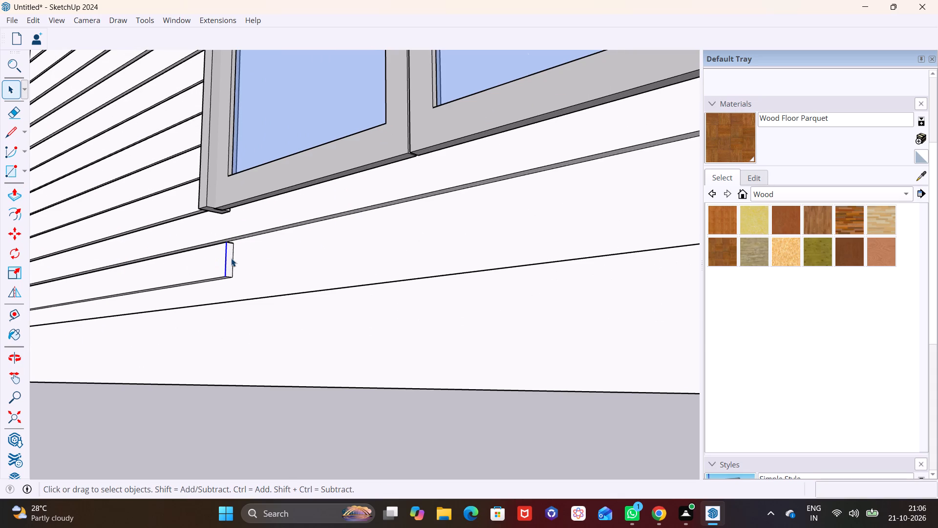
{"action": "left_click", "coordinate": [231, 258]}
{"action": "left_click", "coordinate": [23, 198]}
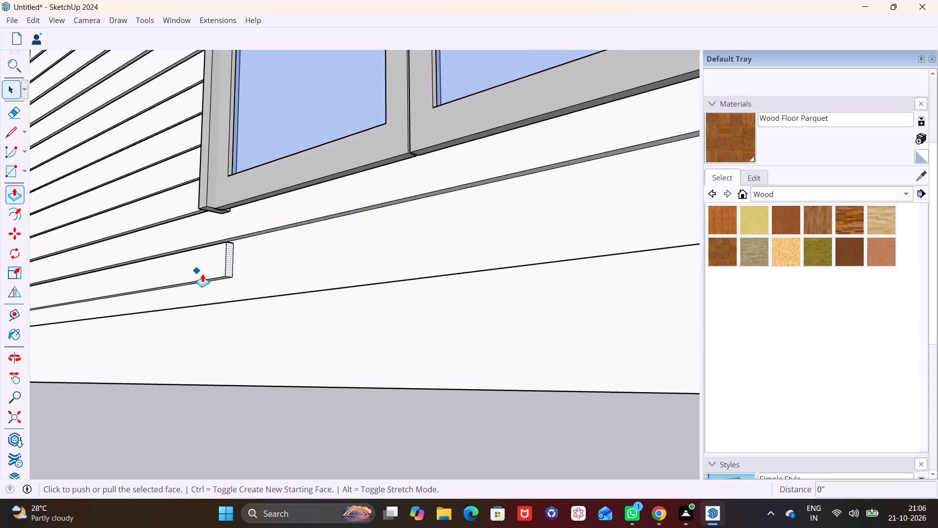
{"action": "left_click", "coordinate": [231, 267]}
{"action": "scroll", "coordinate": [306, 277], "scroll_direction": "down", "scroll_amount": 11}
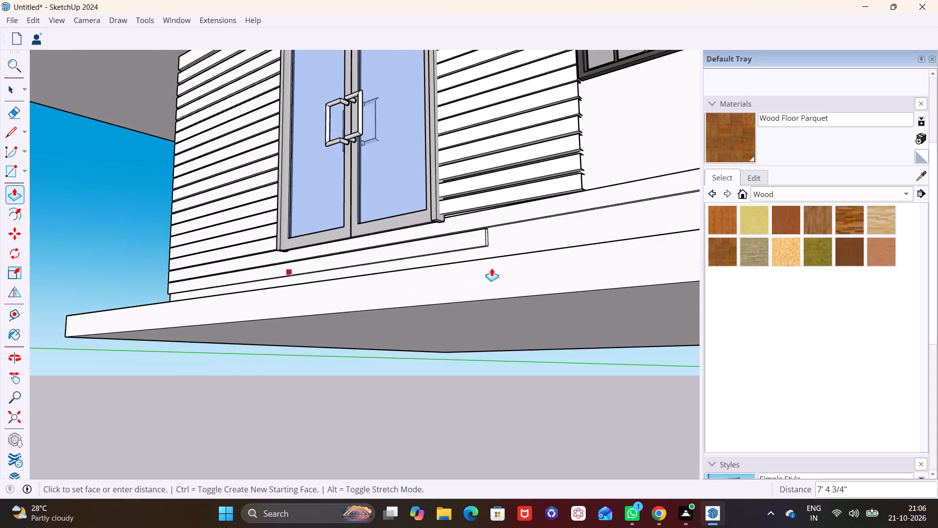
{"action": "middle_click_drag", "start_coordinate": [491, 268], "coordinate": [222, 282], "text": "shift"}
{"action": "scroll", "coordinate": [527, 262], "scroll_direction": "down", "scroll_amount": 4}
{"action": "middle_click_drag", "start_coordinate": [527, 260], "coordinate": [315, 280], "text": "shift"}
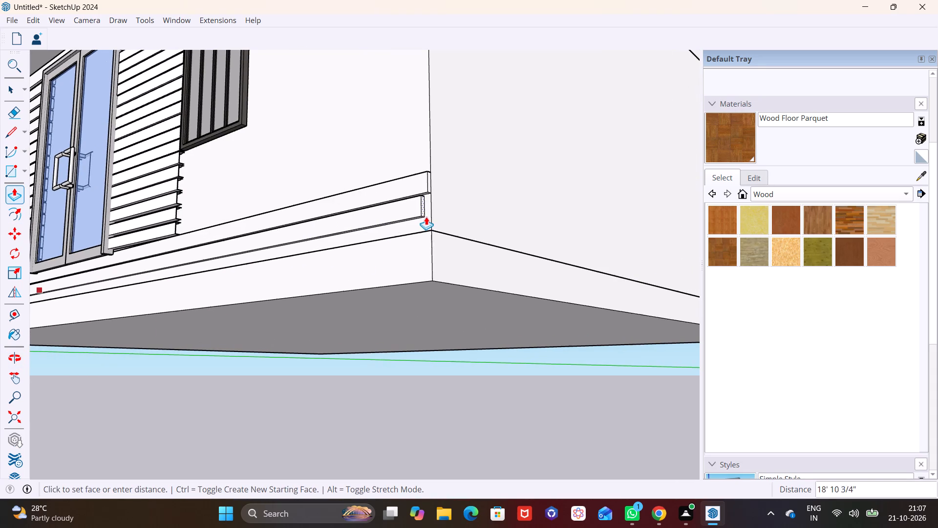
{"action": "left_click", "coordinate": [430, 215]}
Close the open end of the lowest strip between door and window with a rectangle matching its height and depth.
{"action": "middle_click_drag", "start_coordinate": [287, 208], "coordinate": [297, 318]}
{"action": "scroll", "coordinate": [315, 301], "scroll_direction": "up", "scroll_amount": 1}
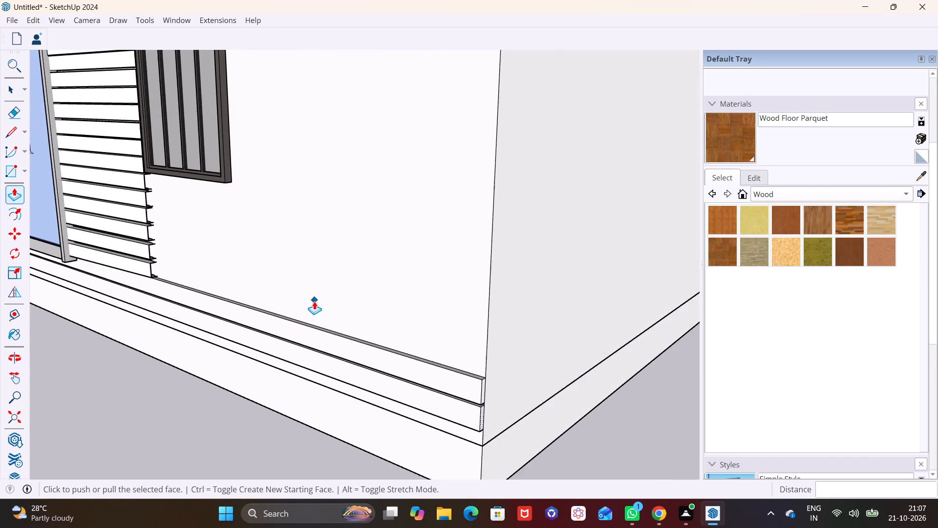
{"action": "scroll", "coordinate": [314, 301], "scroll_direction": "up", "scroll_amount": 7}
{"action": "middle_click_drag", "start_coordinate": [212, 252], "coordinate": [474, 298], "text": "shift"}
{"action": "scroll", "coordinate": [398, 312], "scroll_direction": "up", "scroll_amount": 7}
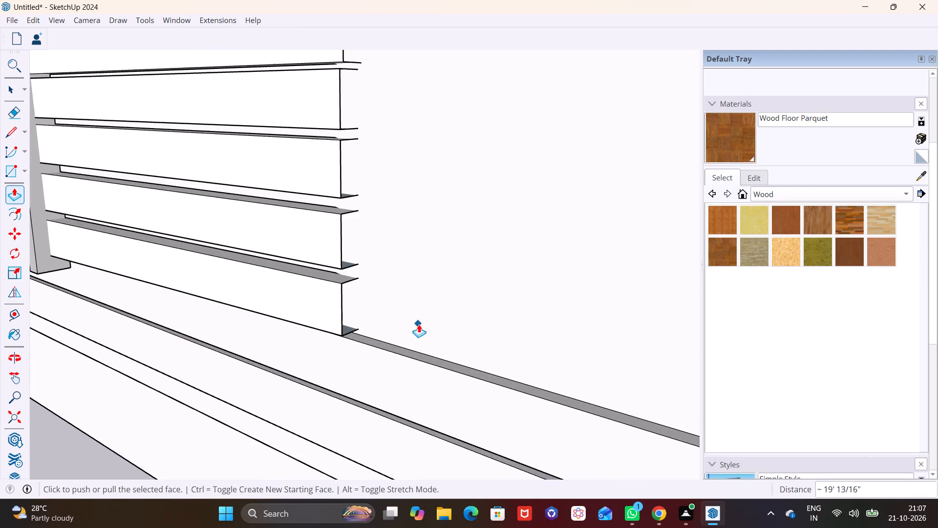
{"action": "middle_click_drag", "start_coordinate": [419, 324], "coordinate": [308, 289]}
{"action": "scroll", "coordinate": [271, 275], "scroll_direction": "up", "scroll_amount": 9}
{"action": "middle_click_drag", "start_coordinate": [357, 310], "coordinate": [328, 286]}
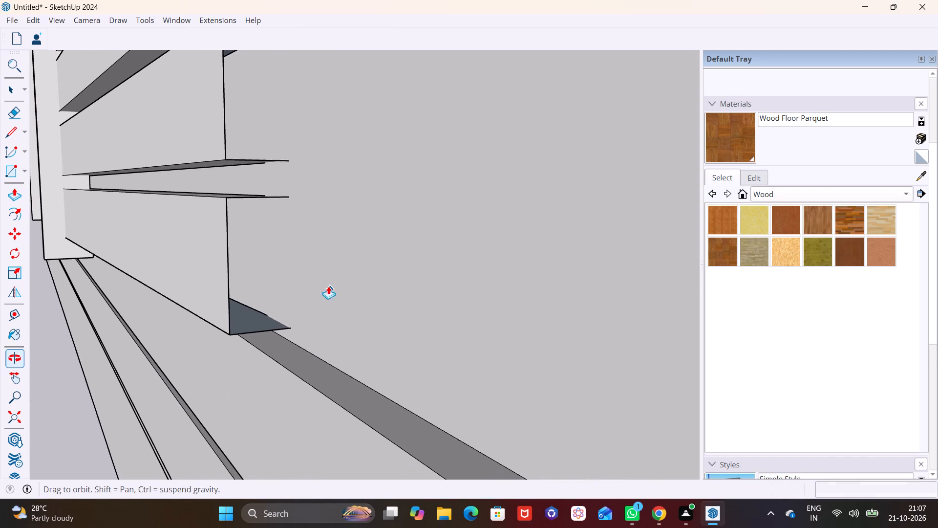
{"action": "middle_click_drag", "start_coordinate": [328, 286], "coordinate": [329, 287]}
{"action": "left_click", "coordinate": [26, 173]}
{"action": "left_click", "coordinate": [36, 187]}
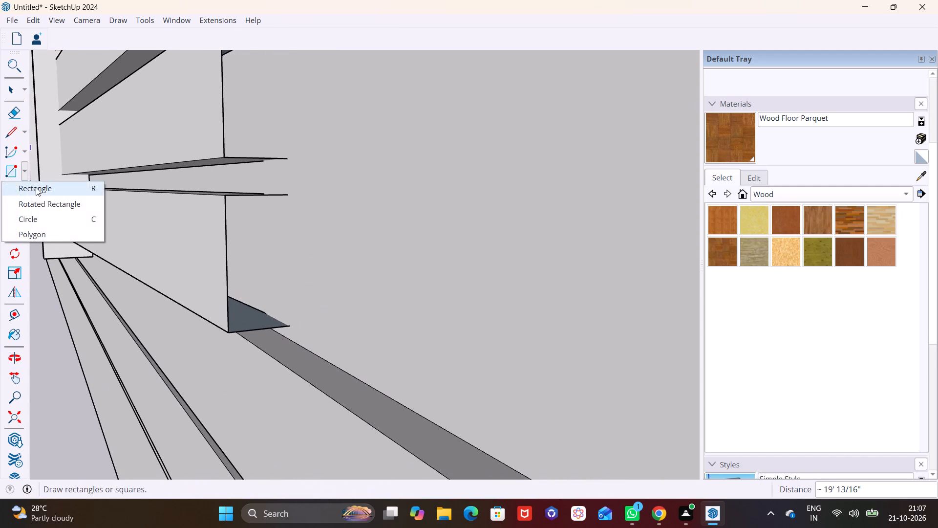
{"action": "left_click", "coordinate": [228, 196]}
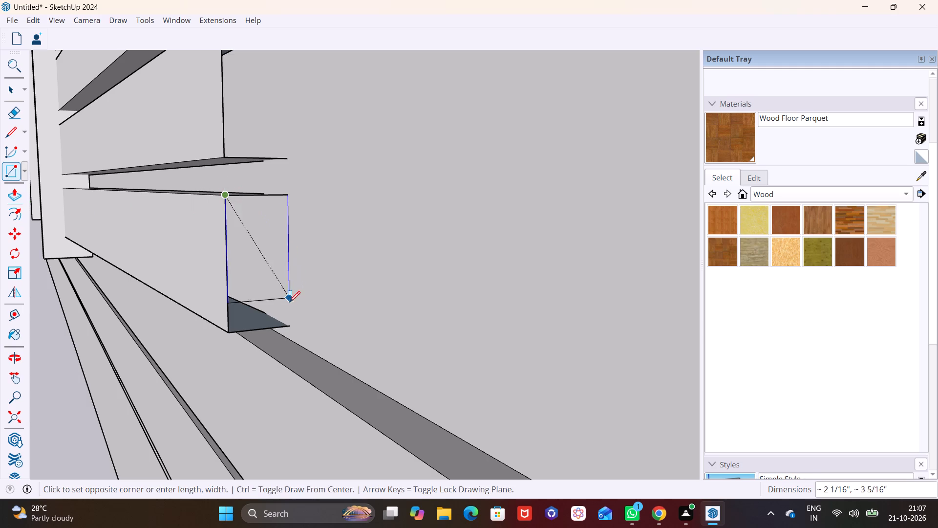
{"action": "left_click", "coordinate": [290, 328]}
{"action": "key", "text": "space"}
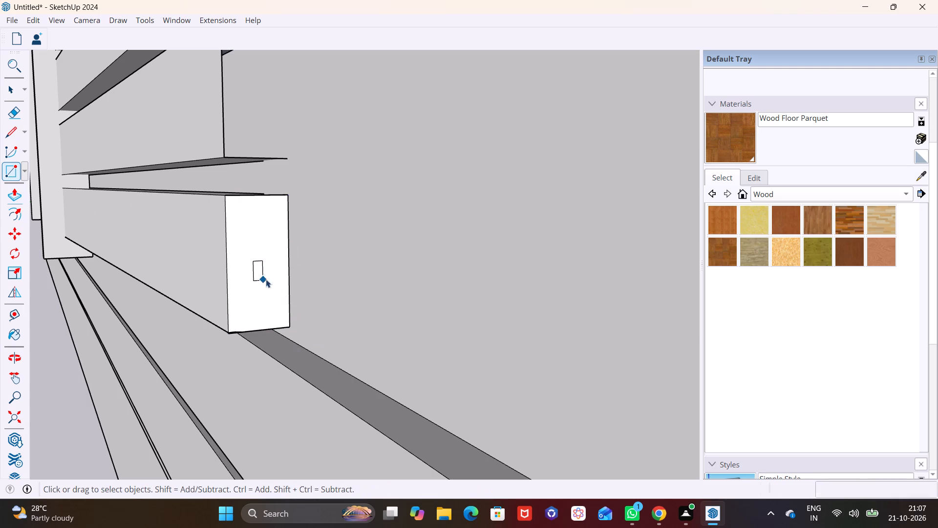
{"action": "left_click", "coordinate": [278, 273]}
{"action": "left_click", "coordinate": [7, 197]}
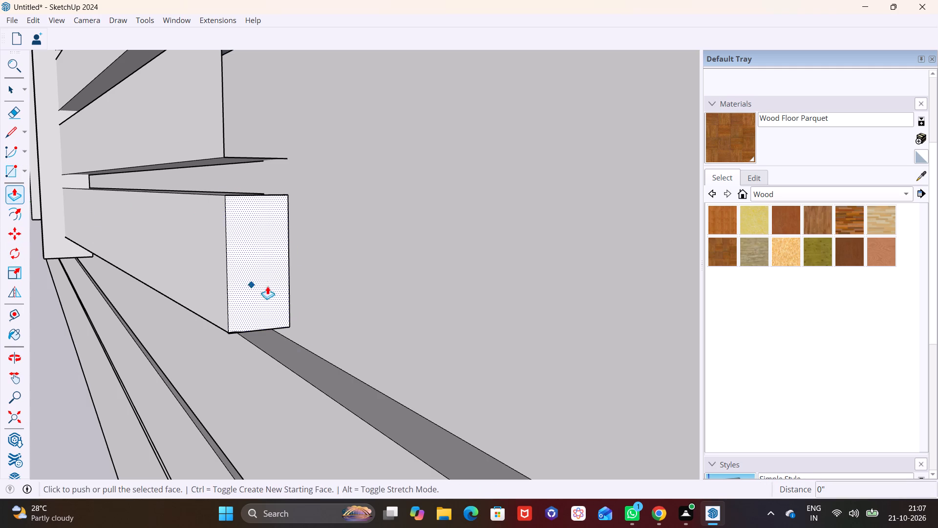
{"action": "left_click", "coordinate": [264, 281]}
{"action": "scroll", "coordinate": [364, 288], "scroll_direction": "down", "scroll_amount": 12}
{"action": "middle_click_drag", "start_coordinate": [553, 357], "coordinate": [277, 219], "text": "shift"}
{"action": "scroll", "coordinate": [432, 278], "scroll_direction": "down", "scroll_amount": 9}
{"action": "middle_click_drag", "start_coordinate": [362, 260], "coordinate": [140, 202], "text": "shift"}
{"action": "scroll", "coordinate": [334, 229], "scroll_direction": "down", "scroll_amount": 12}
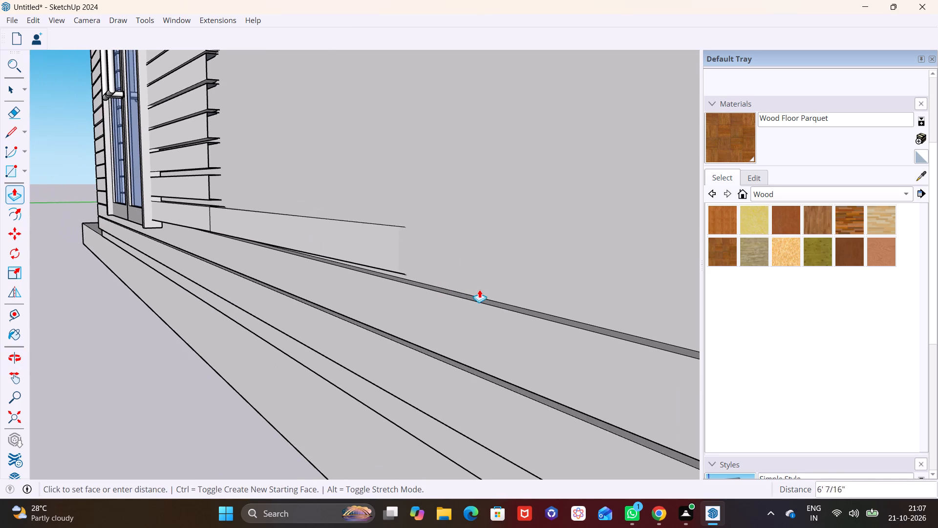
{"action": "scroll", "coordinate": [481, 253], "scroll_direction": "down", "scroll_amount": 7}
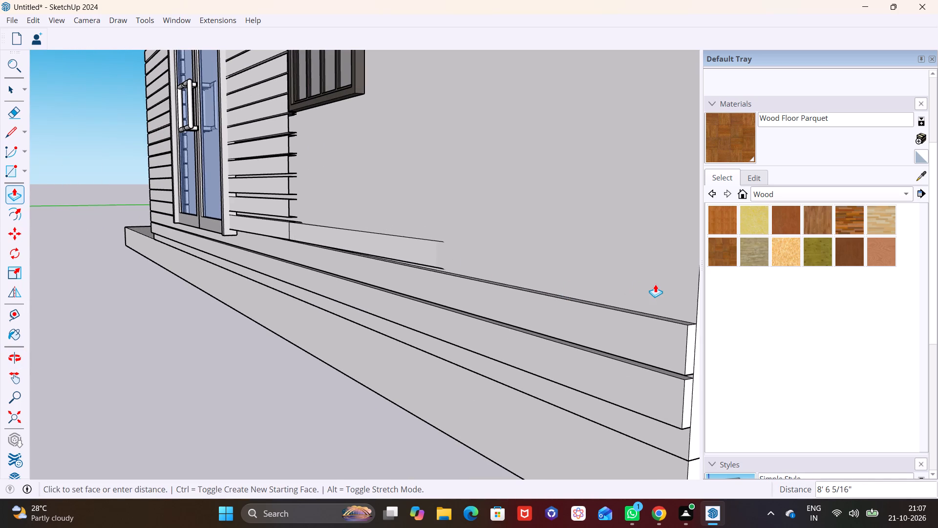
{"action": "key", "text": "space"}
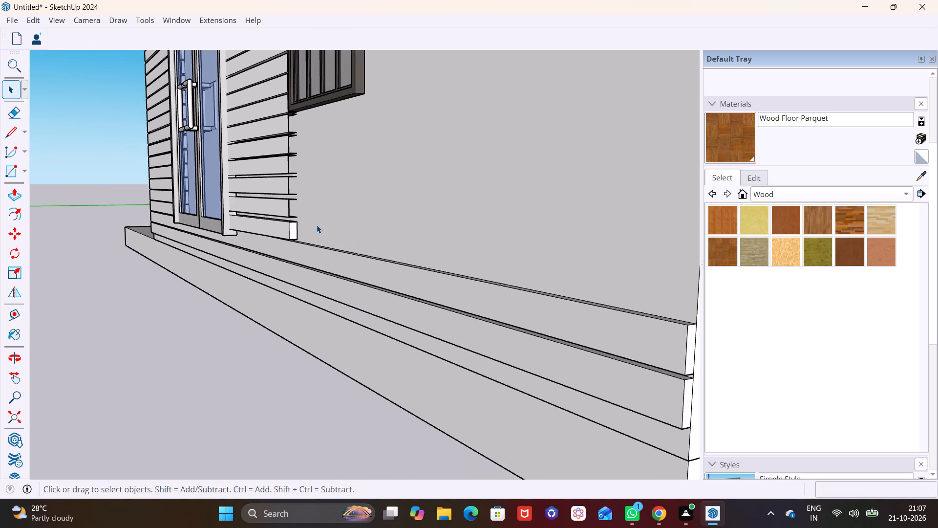
Draw a rectangle about 4 3/16" by 6' 7/16" on the wall below the upper band, from the house corner to the window frame.
{"action": "middle_click_drag", "start_coordinate": [301, 245], "coordinate": [566, 248]}
{"action": "middle_click_drag", "start_coordinate": [441, 213], "coordinate": [246, 264], "text": "shift"}
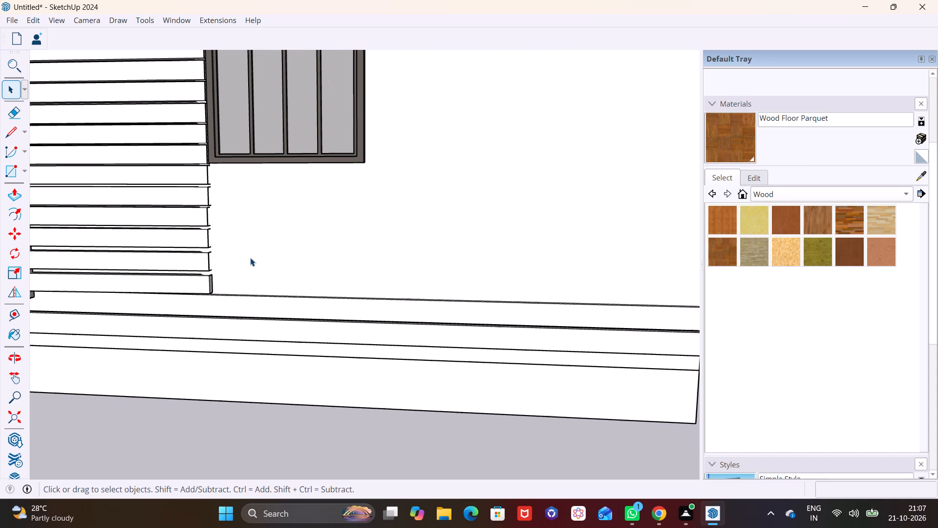
{"action": "middle_click_drag", "start_coordinate": [229, 258], "coordinate": [304, 263]}
{"action": "scroll", "coordinate": [265, 219], "scroll_direction": "down", "scroll_amount": 6}
{"action": "middle_click_drag", "start_coordinate": [401, 159], "coordinate": [267, 385], "text": "shift"}
{"action": "scroll", "coordinate": [231, 299], "scroll_direction": "up", "scroll_amount": 2}
{"action": "middle_click_drag", "start_coordinate": [220, 283], "coordinate": [214, 243]}
{"action": "scroll", "coordinate": [255, 268], "scroll_direction": "up", "scroll_amount": 1}
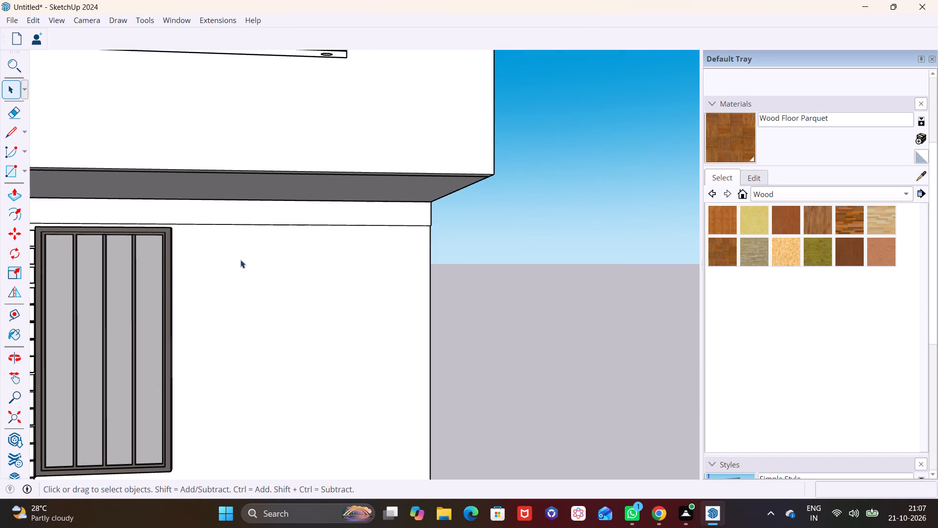
{"action": "middle_click_drag", "start_coordinate": [240, 260], "coordinate": [408, 266], "text": "shift"}
{"action": "middle_click_drag", "start_coordinate": [428, 273], "coordinate": [385, 268]}
{"action": "scroll", "coordinate": [392, 272], "scroll_direction": "up", "scroll_amount": 3}
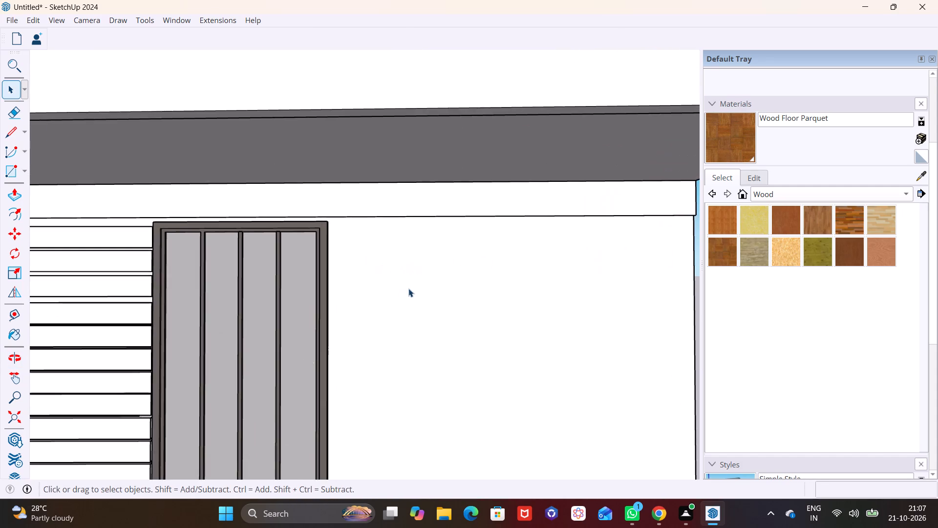
{"action": "scroll", "coordinate": [408, 288], "scroll_direction": "up", "scroll_amount": 2}
{"action": "middle_click_drag", "start_coordinate": [455, 294], "coordinate": [288, 249], "text": "shift"}
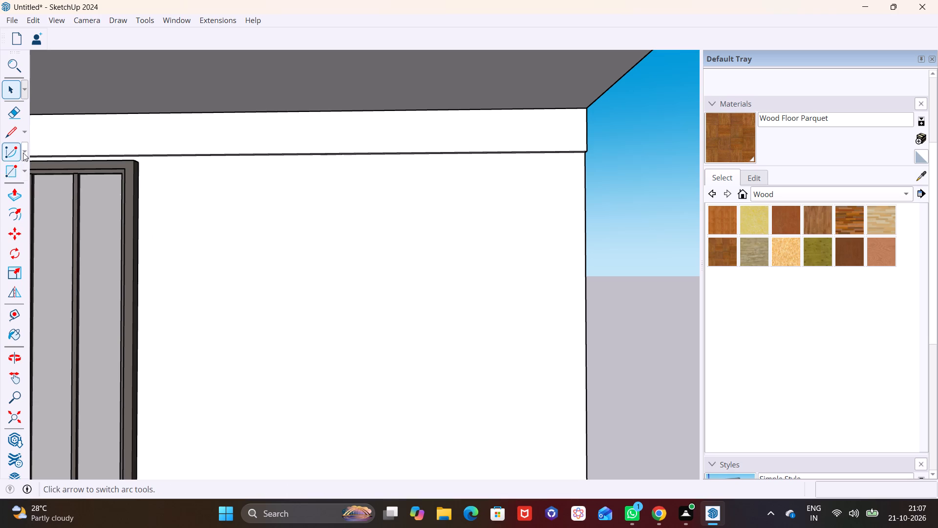
{"action": "left_click", "coordinate": [26, 180]}
{"action": "left_click", "coordinate": [26, 188]}
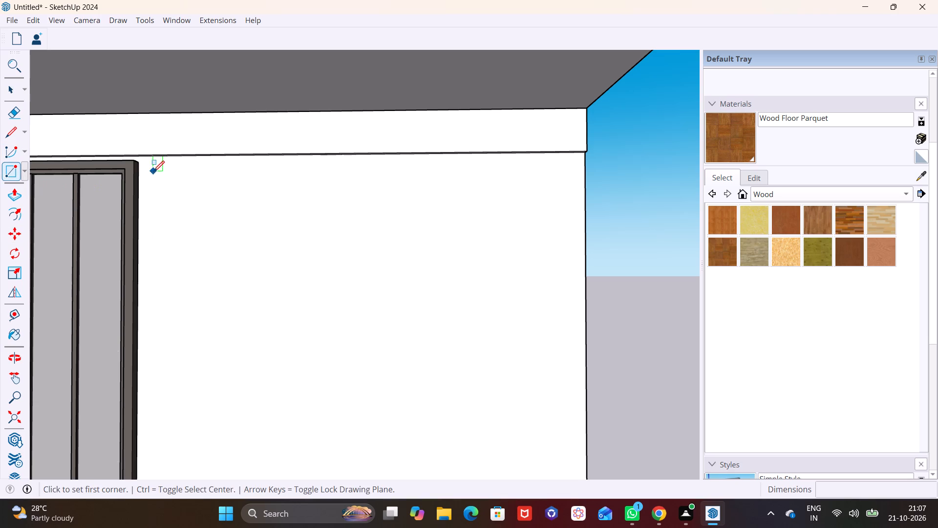
{"action": "left_click", "coordinate": [586, 161]}
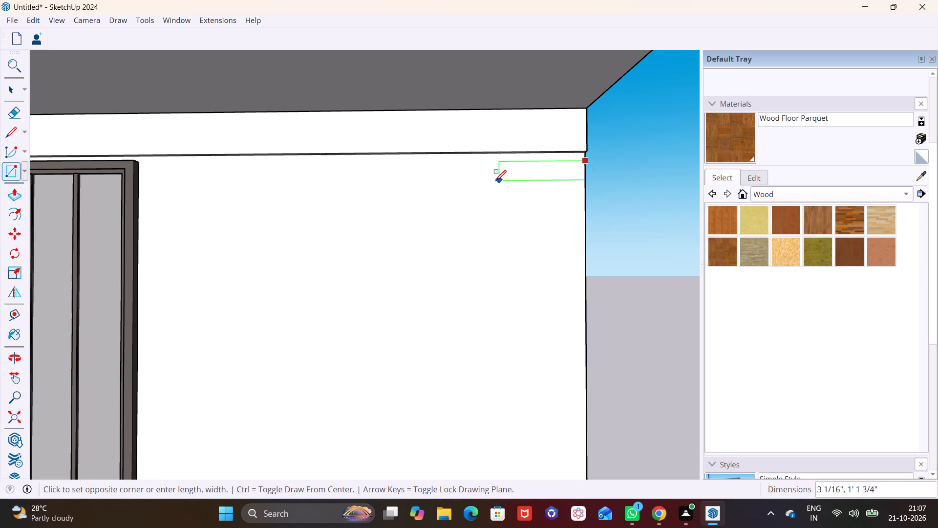
{"action": "scroll", "coordinate": [216, 186], "scroll_direction": "down", "scroll_amount": 5}
{"action": "middle_click_drag", "start_coordinate": [214, 215], "coordinate": [372, 239]}
{"action": "scroll", "coordinate": [372, 239], "scroll_direction": "down", "scroll_amount": 1}
{"action": "middle_click_drag", "start_coordinate": [337, 228], "coordinate": [260, 243]}
{"action": "scroll", "coordinate": [378, 230], "scroll_direction": "up", "scroll_amount": 3}
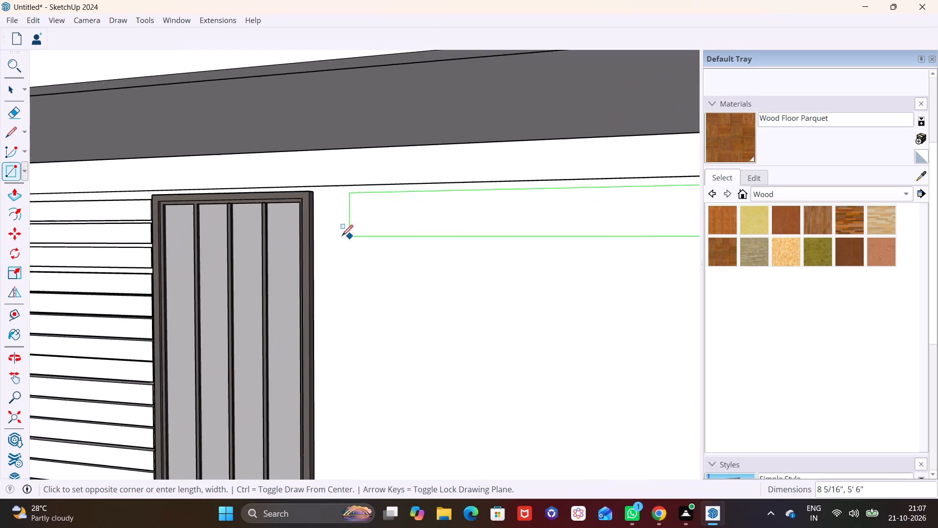
{"action": "scroll", "coordinate": [342, 236], "scroll_direction": "up", "scroll_amount": 5}
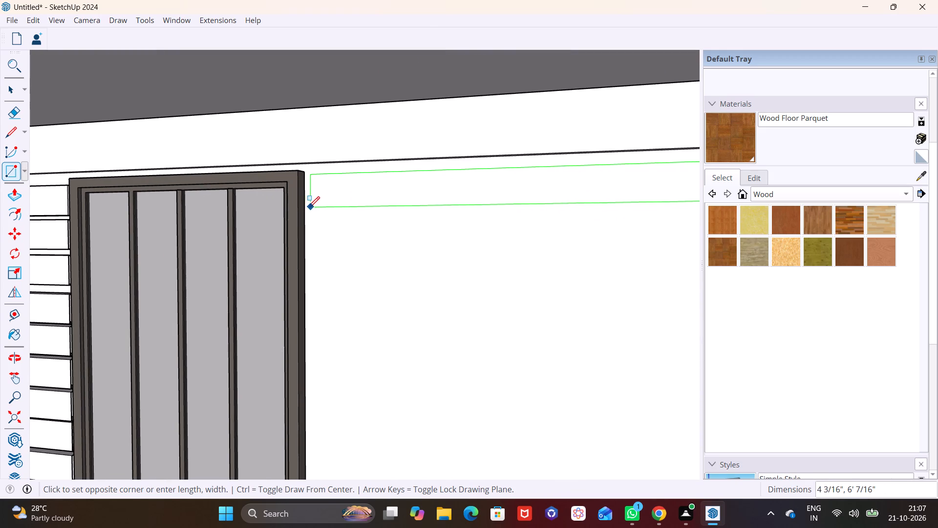
{"action": "left_click", "coordinate": [307, 208]}
Push/Pull the new rectangle between the window frame and the house corner 1 1/8" out from the wall to form a strip.
{"action": "key", "text": "space"}
{"action": "double_click", "coordinate": [380, 197]}
{"action": "scroll", "coordinate": [392, 201], "scroll_direction": "down", "scroll_amount": 3}
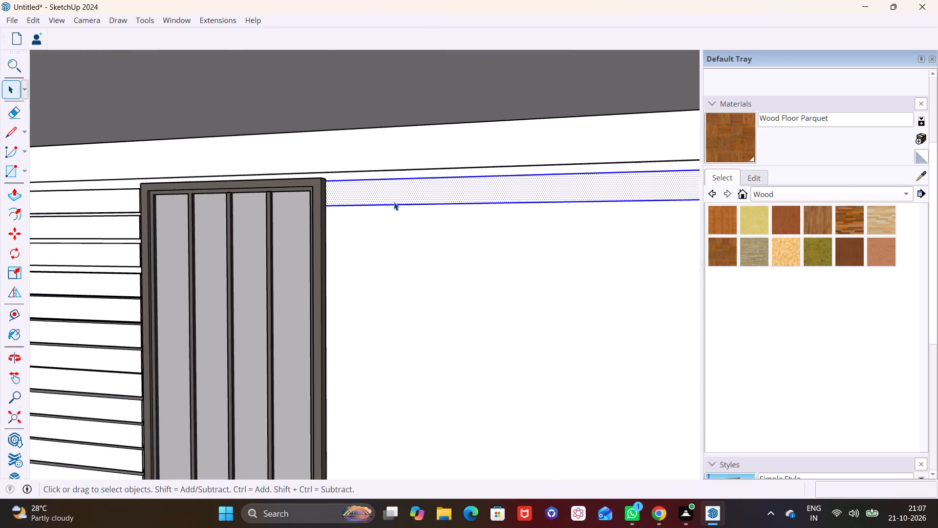
{"action": "scroll", "coordinate": [394, 202], "scroll_direction": "down", "scroll_amount": 2}
{"action": "middle_click_drag", "start_coordinate": [463, 220], "coordinate": [300, 187], "text": "shift"}
{"action": "middle_click_drag", "start_coordinate": [452, 213], "coordinate": [297, 249]}
{"action": "scroll", "coordinate": [500, 144], "scroll_direction": "up", "scroll_amount": 3}
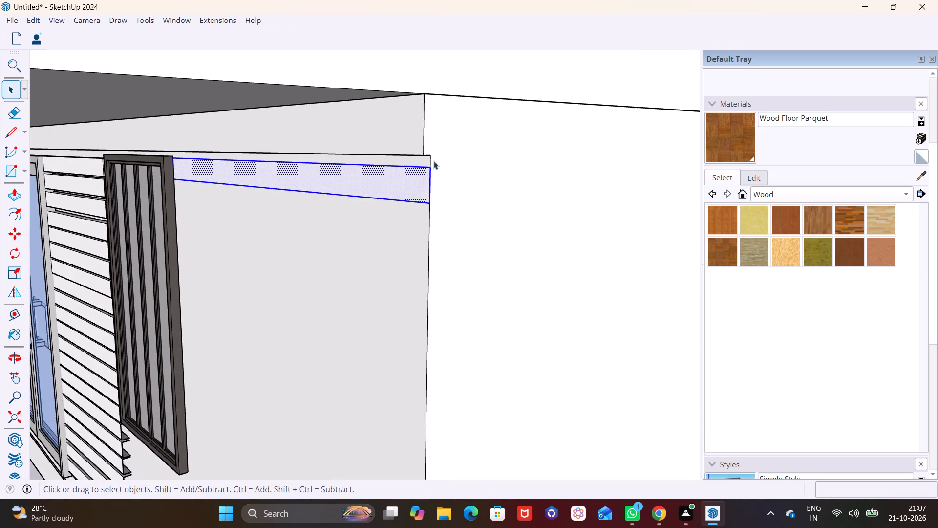
{"action": "scroll", "coordinate": [433, 161], "scroll_direction": "up", "scroll_amount": 2}
{"action": "left_click", "coordinate": [404, 177]}
{"action": "double_click", "coordinate": [258, 179]}
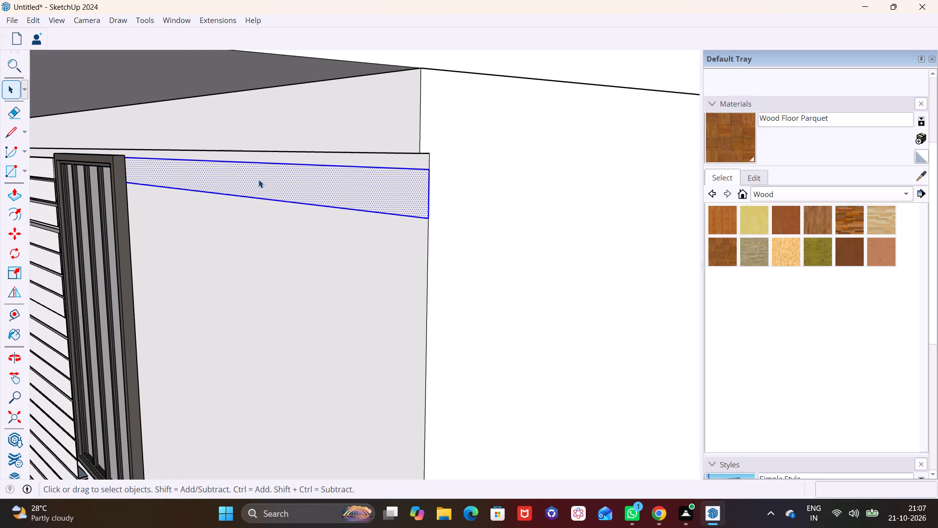
{"action": "left_click", "coordinate": [17, 194]}
{"action": "left_click", "coordinate": [419, 183]}
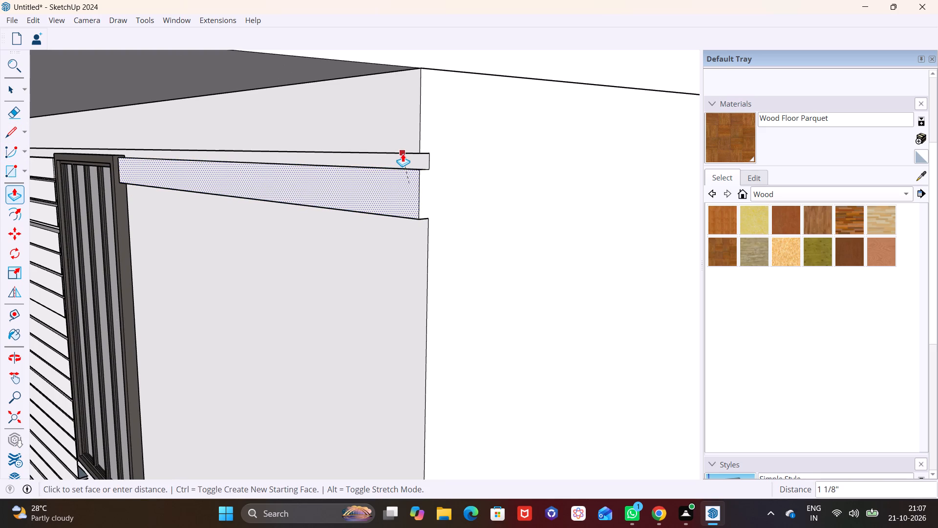
{"action": "left_click", "coordinate": [403, 152]}
Draw a vertical line at the house corner to close the open end of the new strip.
{"action": "middle_click_drag", "start_coordinate": [475, 171], "coordinate": [298, 162]}
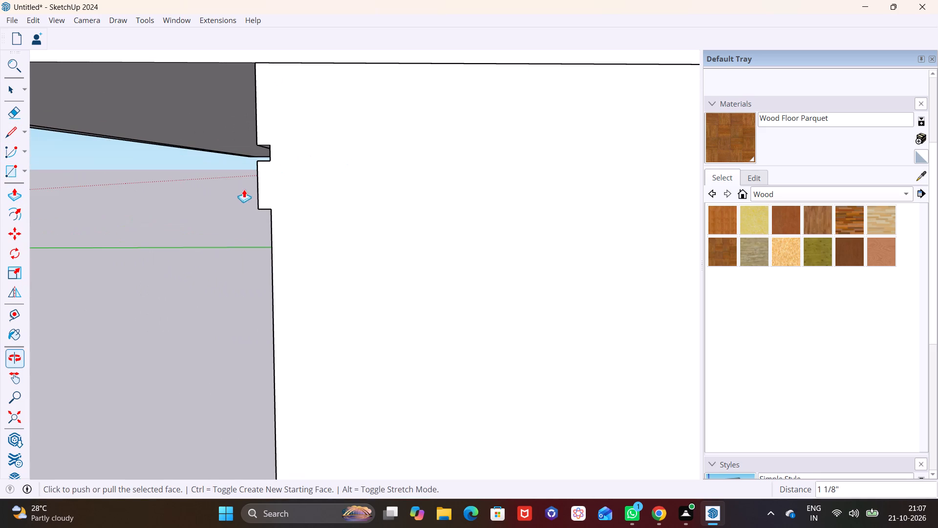
{"action": "middle_click_drag", "start_coordinate": [298, 207], "coordinate": [460, 221]}
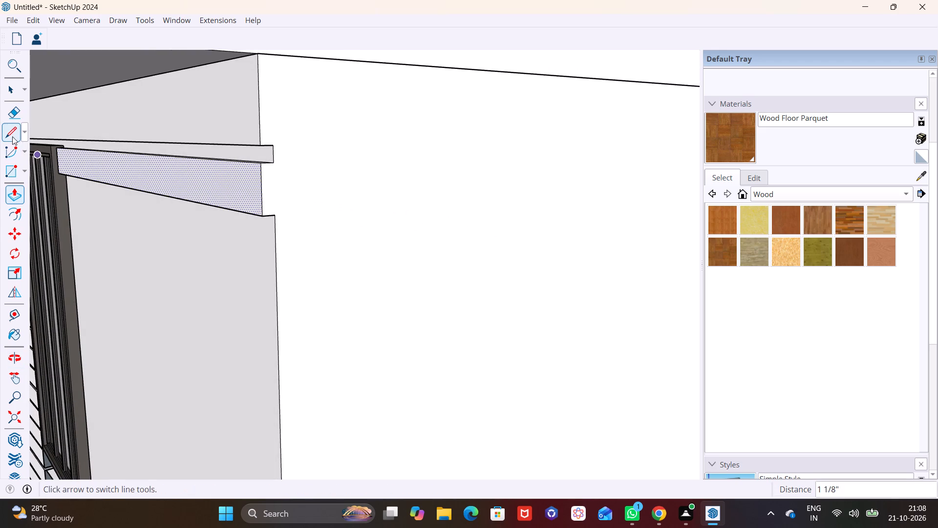
{"action": "left_click", "coordinate": [13, 131]}
{"action": "left_click", "coordinate": [275, 163]}
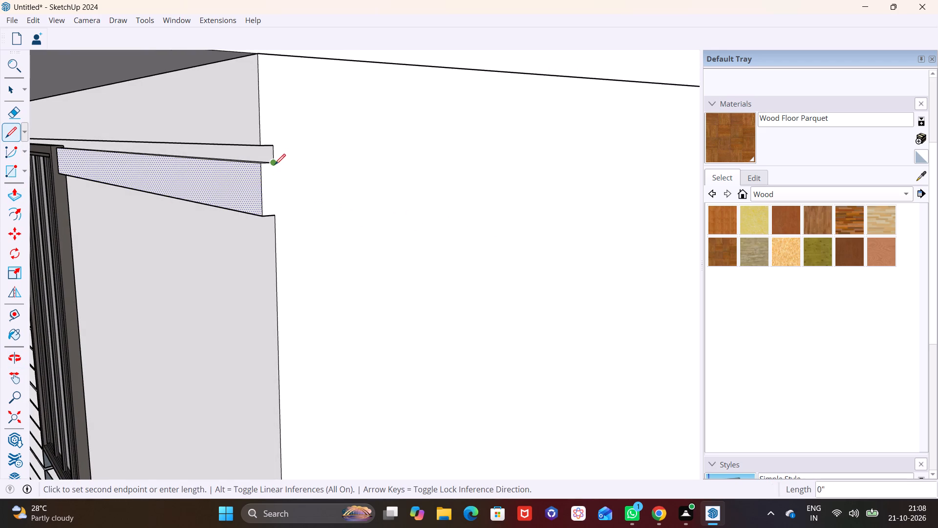
{"action": "left_click", "coordinate": [273, 214]}
Select the new strip's front, end, bottom and top faces and copy it 4 3/4" straight down along the corner edge.
{"action": "key", "text": "space"}
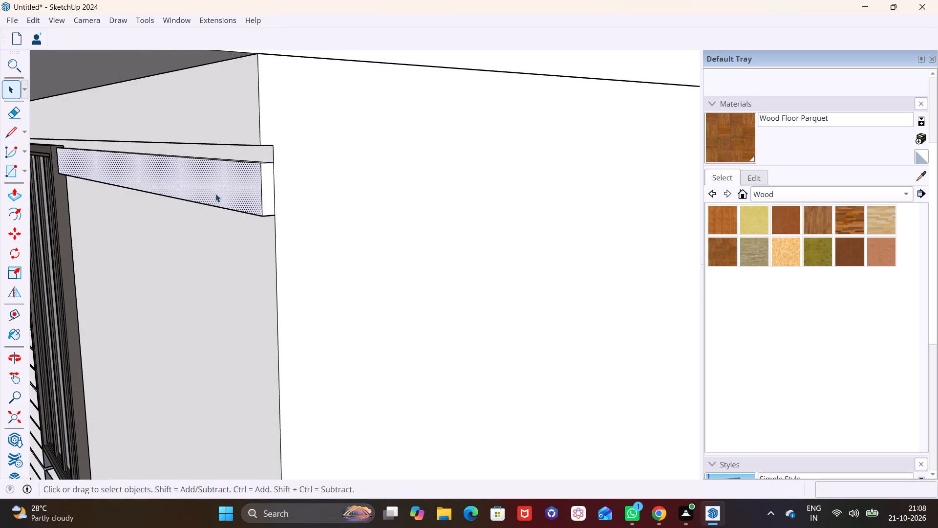
{"action": "double_click", "coordinate": [218, 192]}
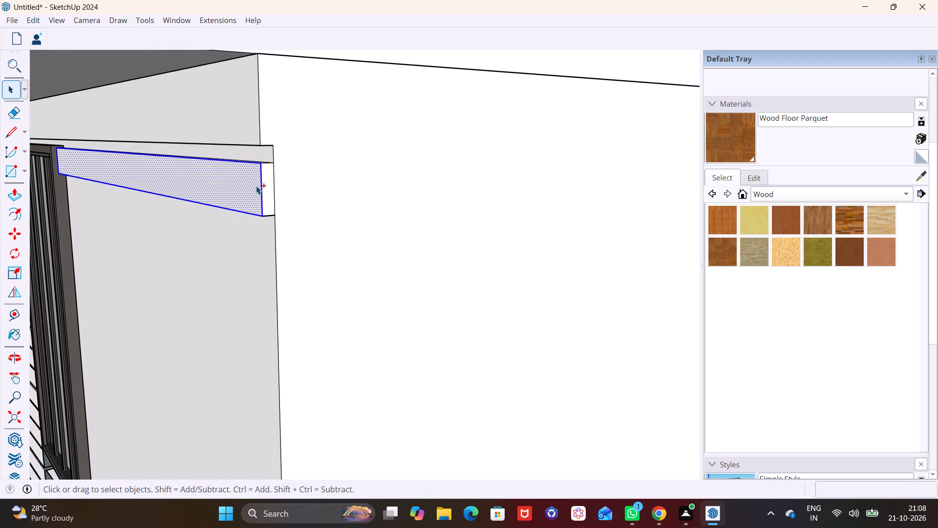
{"action": "double_click", "coordinate": [264, 177], "text": "ctrl"}
{"action": "middle_click_drag", "start_coordinate": [248, 189], "coordinate": [262, 142]}
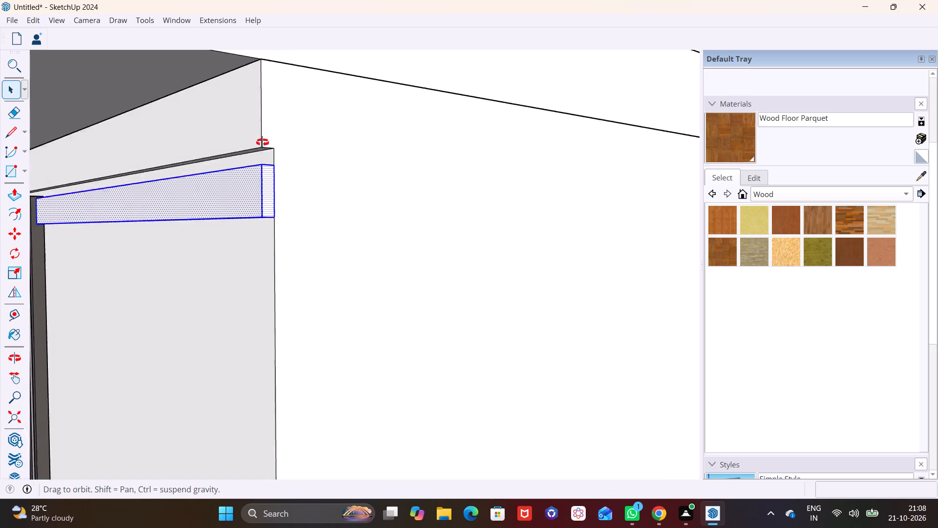
{"action": "middle_click_drag", "start_coordinate": [262, 142], "coordinate": [293, 80]}
{"action": "scroll", "coordinate": [255, 236], "scroll_direction": "up", "scroll_amount": 9}
{"action": "double_click", "coordinate": [243, 210], "text": "ctrl"}
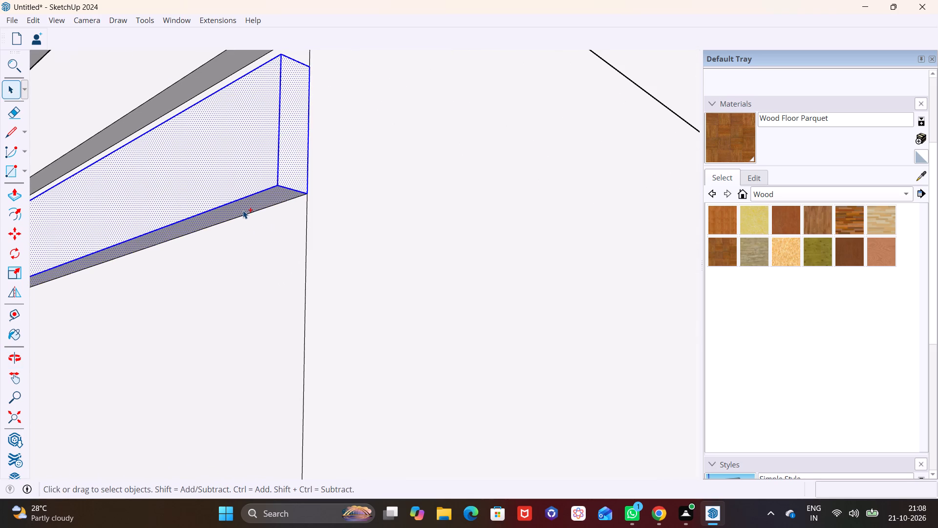
{"action": "middle_click_drag", "start_coordinate": [304, 152], "coordinate": [266, 304]}
{"action": "scroll", "coordinate": [256, 160], "scroll_direction": "down", "scroll_amount": 4}
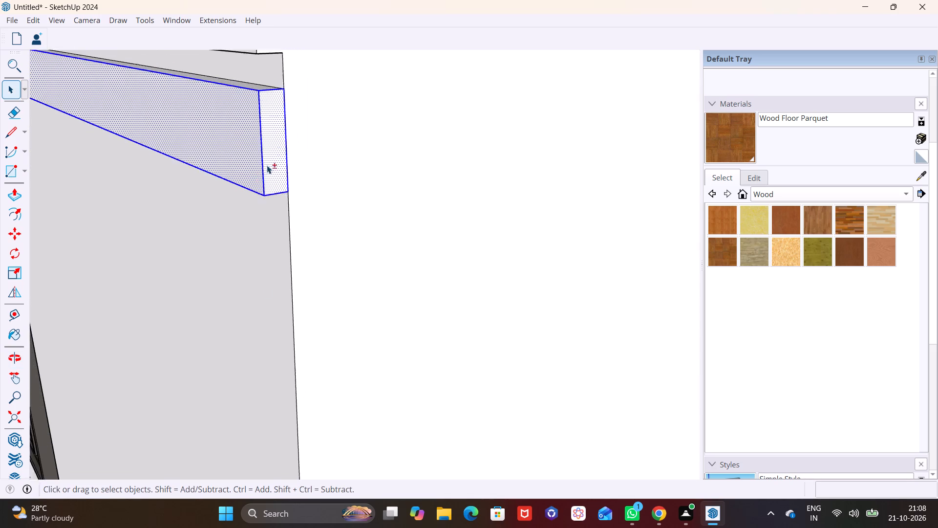
{"action": "middle_click_drag", "start_coordinate": [267, 166], "coordinate": [242, 294], "text": "shift"}
{"action": "scroll", "coordinate": [233, 211], "scroll_direction": "up", "scroll_amount": 5}
{"action": "double_click", "coordinate": [230, 212], "text": "ctrl"}
{"action": "scroll", "coordinate": [204, 252], "scroll_direction": "down", "scroll_amount": 4}
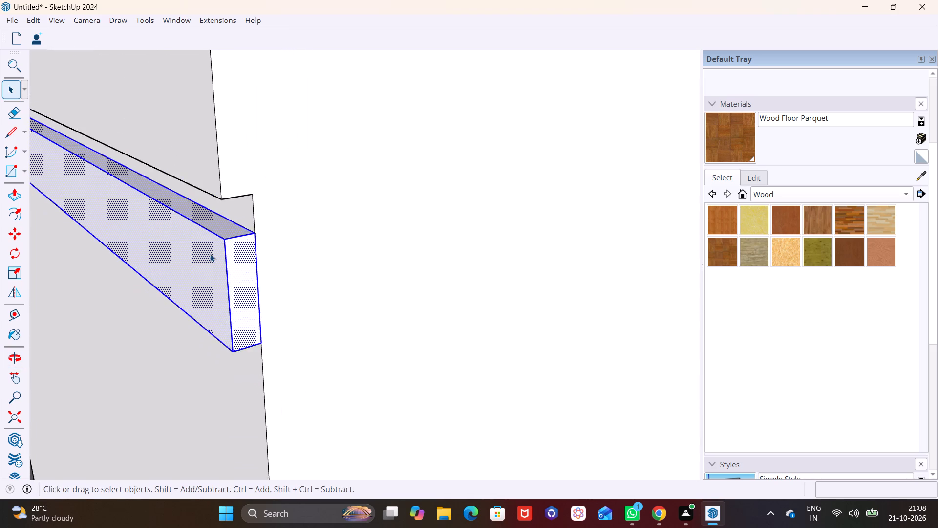
{"action": "scroll", "coordinate": [210, 254], "scroll_direction": "down", "scroll_amount": 7}
{"action": "middle_click_drag", "start_coordinate": [237, 281], "coordinate": [272, 178]}
{"action": "scroll", "coordinate": [239, 175], "scroll_direction": "up", "scroll_amount": 1}
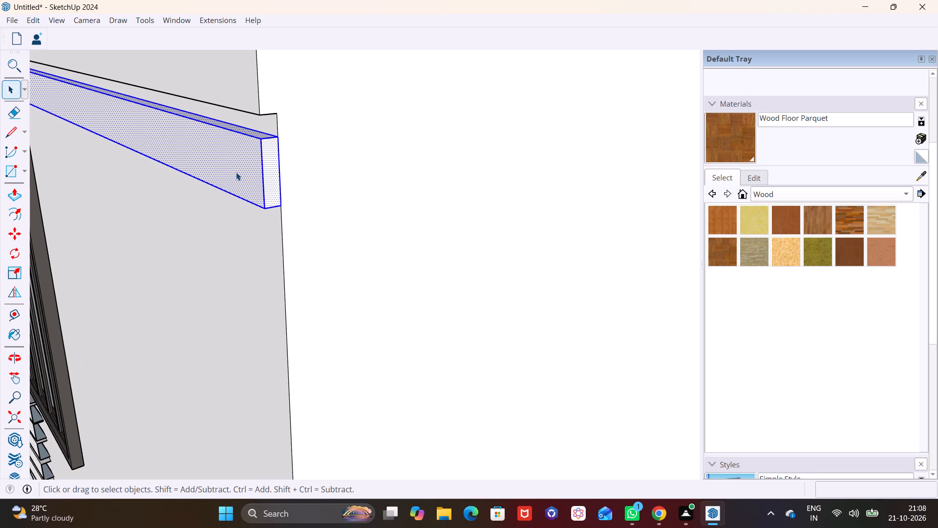
{"action": "middle_click_drag", "start_coordinate": [231, 169], "coordinate": [203, 153]}
{"action": "key", "text": "m"}
{"action": "left_click", "coordinate": [282, 136]}
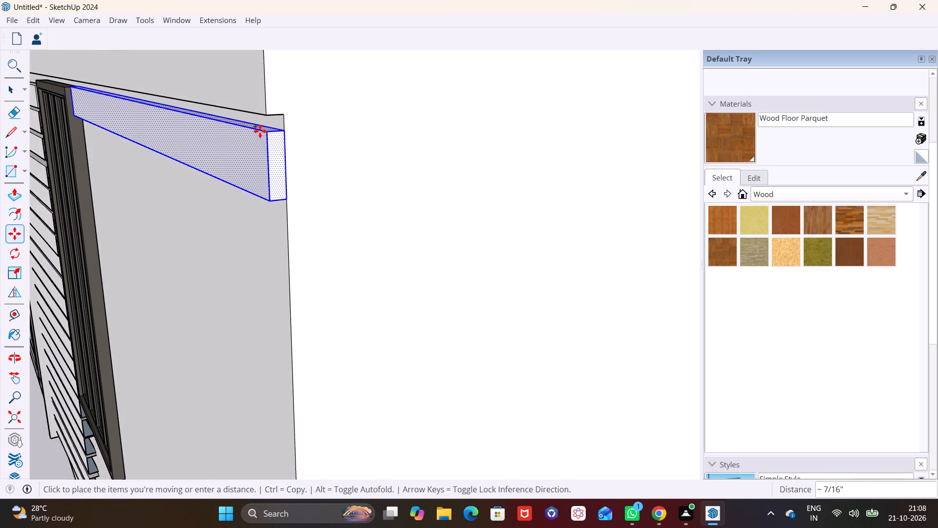
{"action": "left_click", "coordinate": [284, 216]}
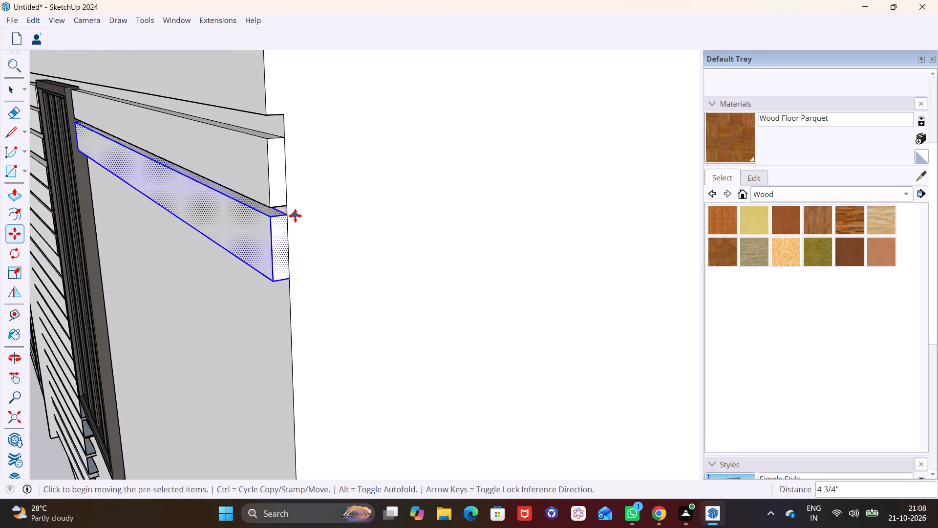
Make three more copies of the strip down the corner edge, each about 4 3/4" below the previous one.
{"action": "left_click", "coordinate": [289, 215]}
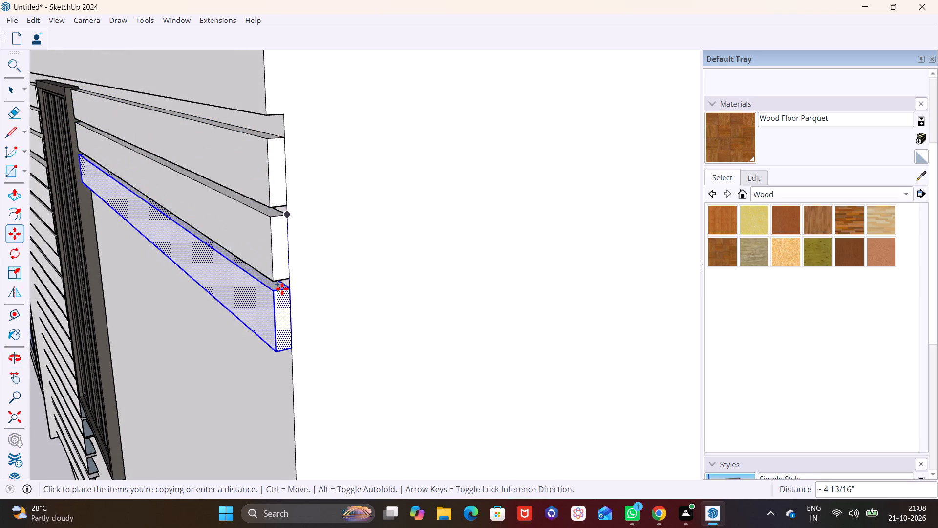
{"action": "left_click", "coordinate": [282, 289]}
{"action": "middle_click_drag", "start_coordinate": [306, 315], "coordinate": [289, 172], "text": "shift"}
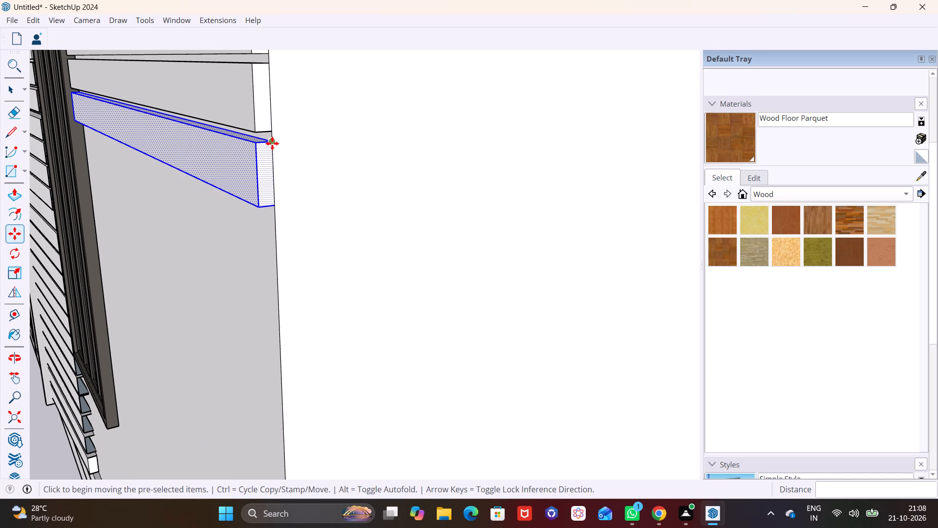
{"action": "left_click", "coordinate": [272, 143]}
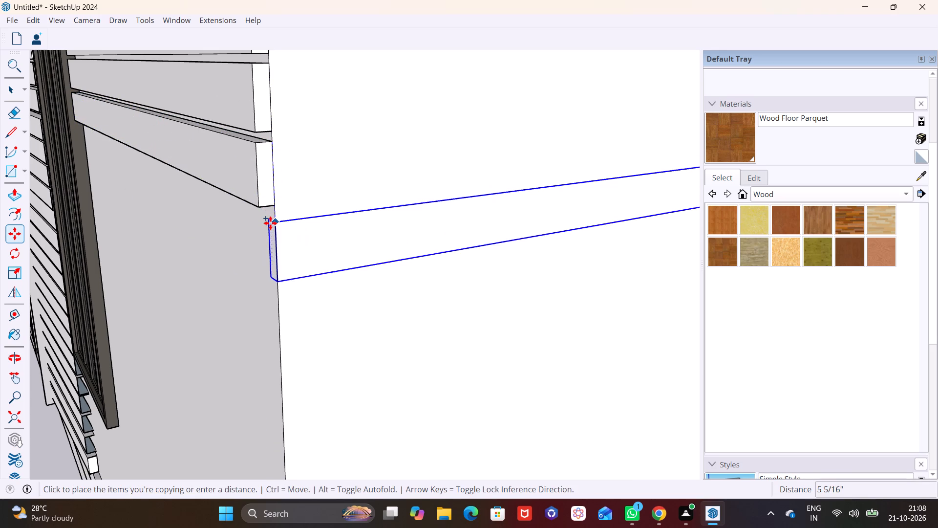
{"action": "scroll", "coordinate": [270, 223], "scroll_direction": "up", "scroll_amount": 6}
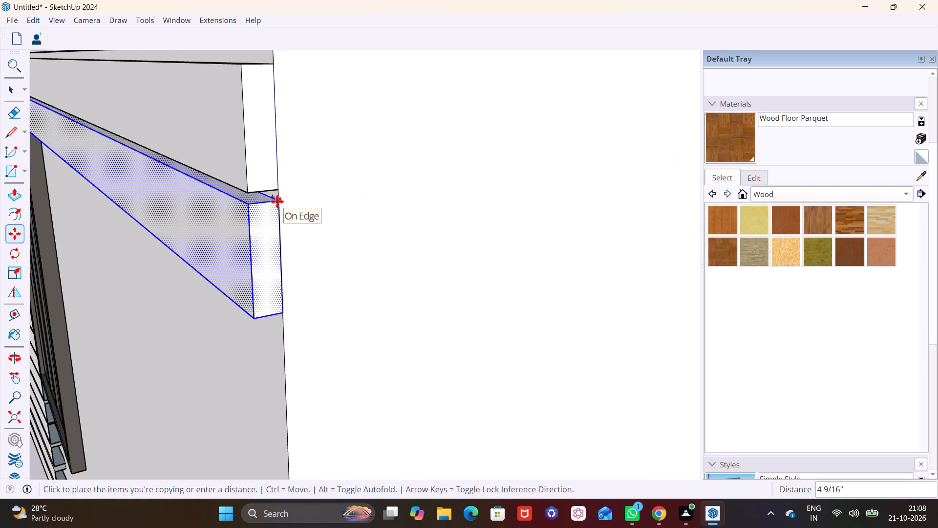
{"action": "left_click", "coordinate": [277, 202]}
{"action": "left_click", "coordinate": [279, 204]}
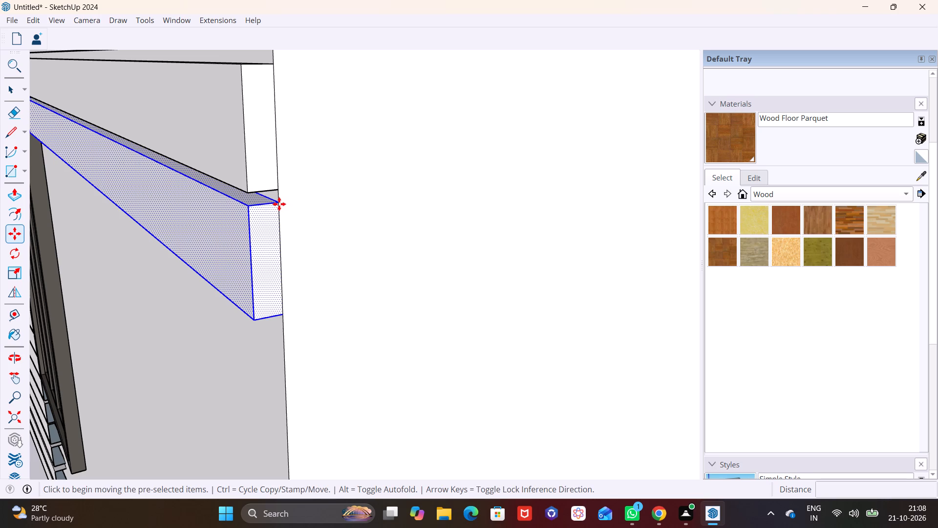
{"action": "left_click", "coordinate": [285, 328]}
Continue the cladding beside the window with four more strip copies down the corner edge, about 4 3/4" apart.
{"action": "scroll", "coordinate": [288, 327], "scroll_direction": "down", "scroll_amount": 7}
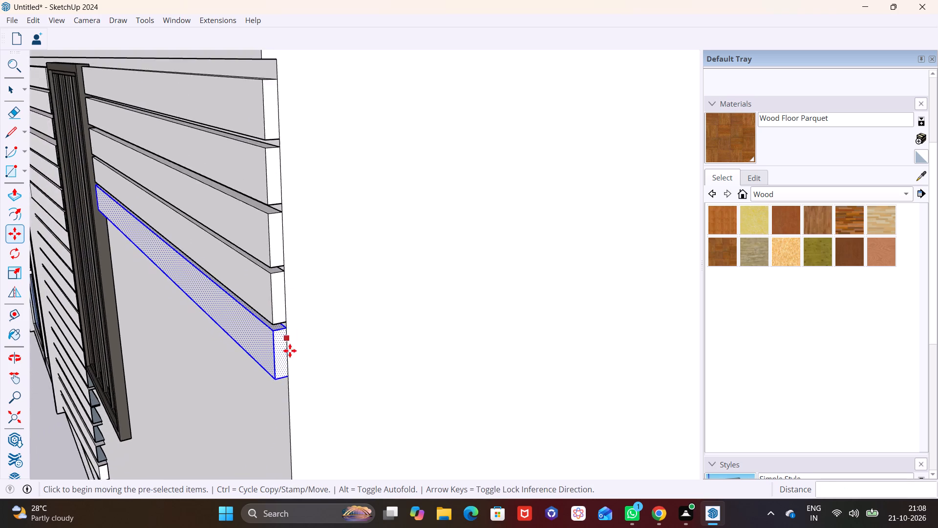
{"action": "scroll", "coordinate": [290, 351], "scroll_direction": "down", "scroll_amount": 5}
{"action": "middle_click_drag", "start_coordinate": [298, 361], "coordinate": [320, 175], "text": "shift"}
{"action": "left_click", "coordinate": [307, 143]}
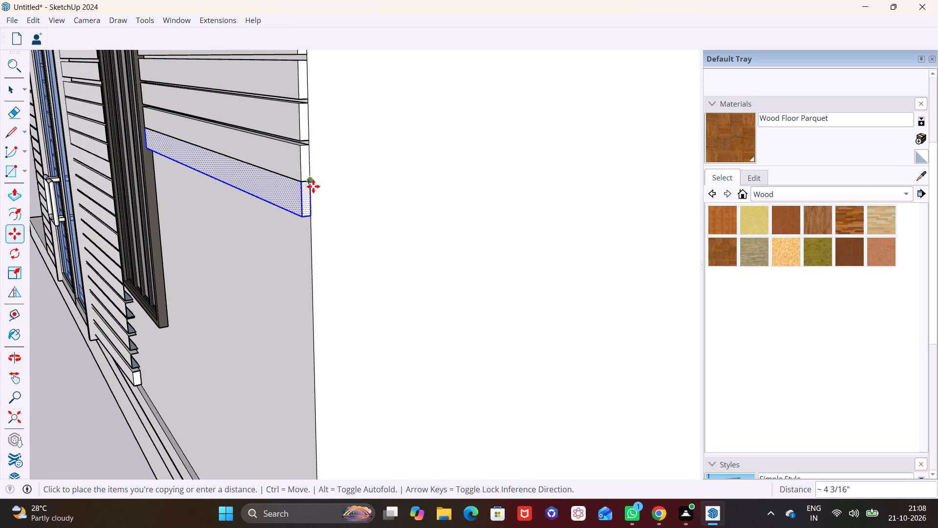
{"action": "left_click", "coordinate": [314, 186]}
{"action": "scroll", "coordinate": [297, 178], "scroll_direction": "up", "scroll_amount": 8}
{"action": "left_click", "coordinate": [326, 194]}
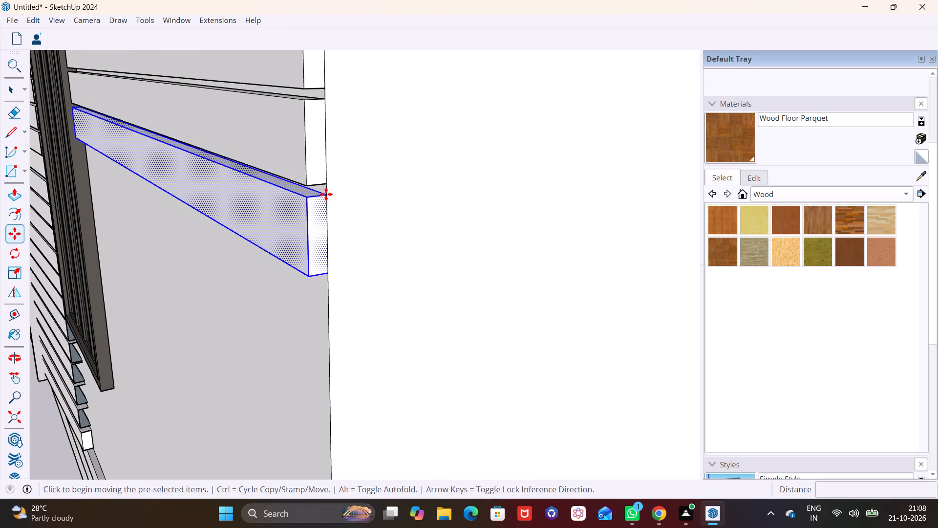
{"action": "left_click", "coordinate": [329, 284]}
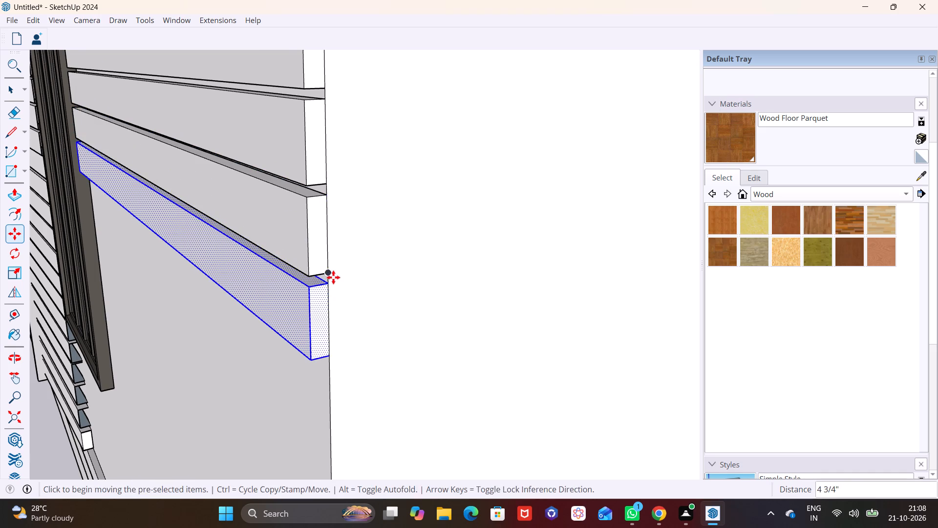
{"action": "scroll", "coordinate": [333, 277], "scroll_direction": "down", "scroll_amount": 4}
{"action": "middle_click_drag", "start_coordinate": [357, 298], "coordinate": [338, 123], "text": "shift"}
{"action": "left_click", "coordinate": [309, 103]}
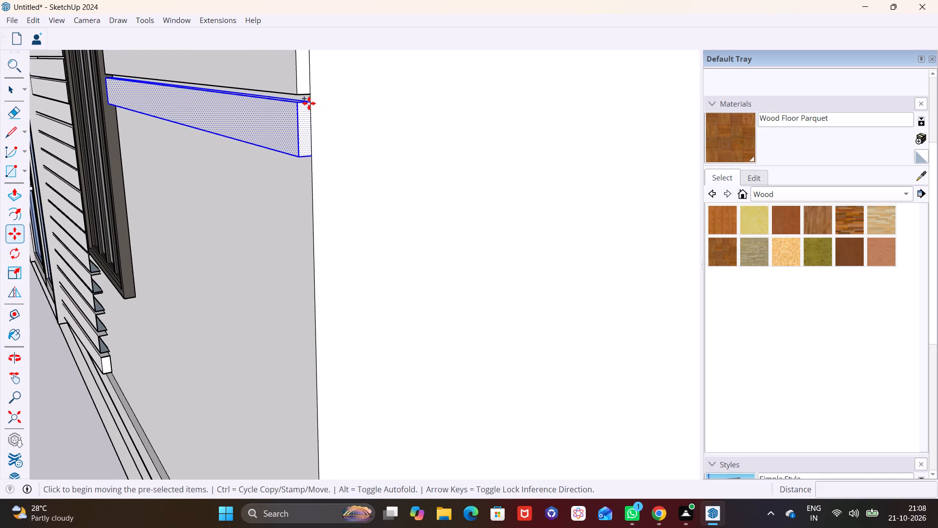
{"action": "left_click", "coordinate": [312, 163]}
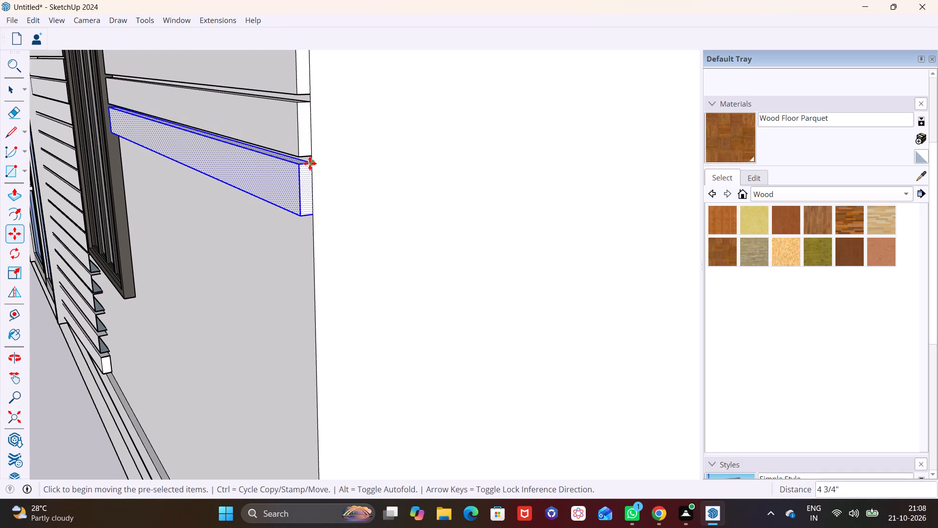
{"action": "left_click", "coordinate": [310, 163]}
{"action": "left_click", "coordinate": [312, 225]}
Add five more strip copies down the corner edge, about 5" apart, until the cladding reaches the bottom of the window frame.
{"action": "scroll", "coordinate": [312, 224], "scroll_direction": "down", "scroll_amount": 3}
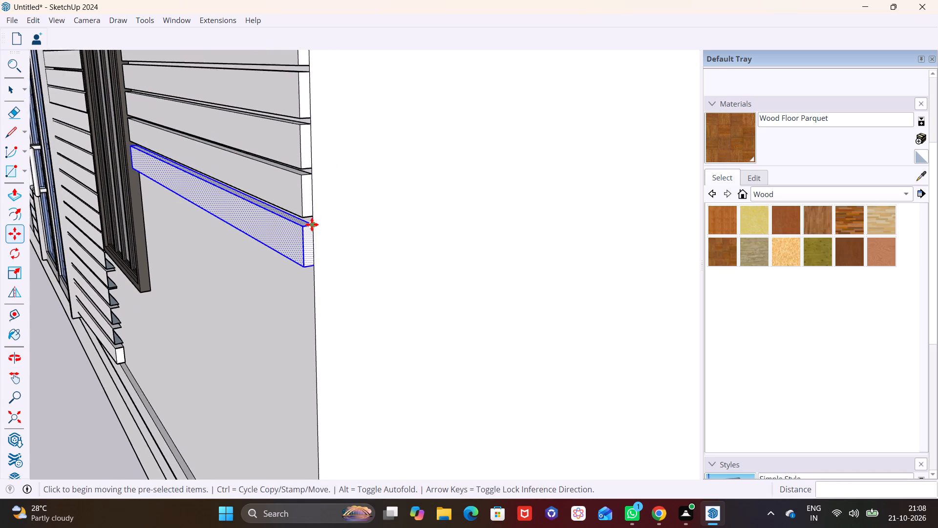
{"action": "middle_click_drag", "start_coordinate": [315, 224], "coordinate": [311, 122]}
{"action": "scroll", "coordinate": [319, 187], "scroll_direction": "up", "scroll_amount": 1}
{"action": "left_click", "coordinate": [311, 153]}
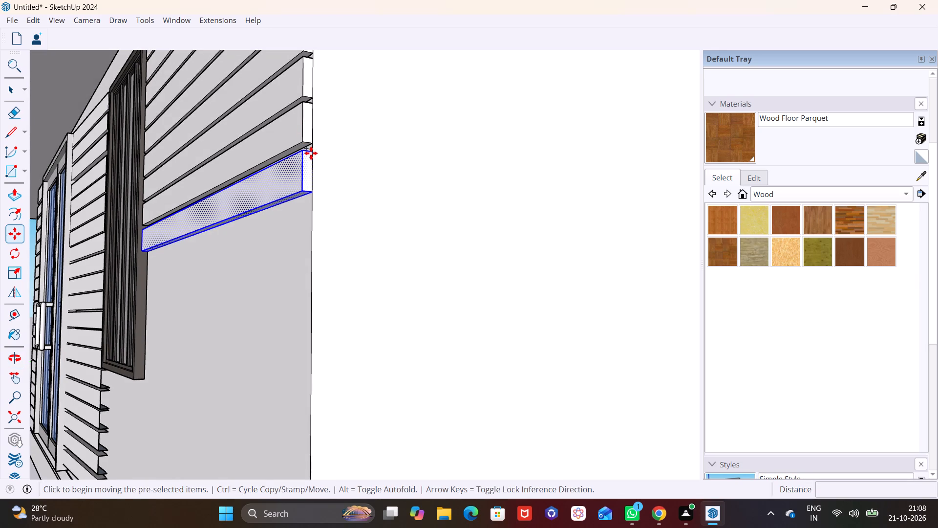
{"action": "left_click", "coordinate": [313, 200]}
{"action": "left_click", "coordinate": [311, 201]}
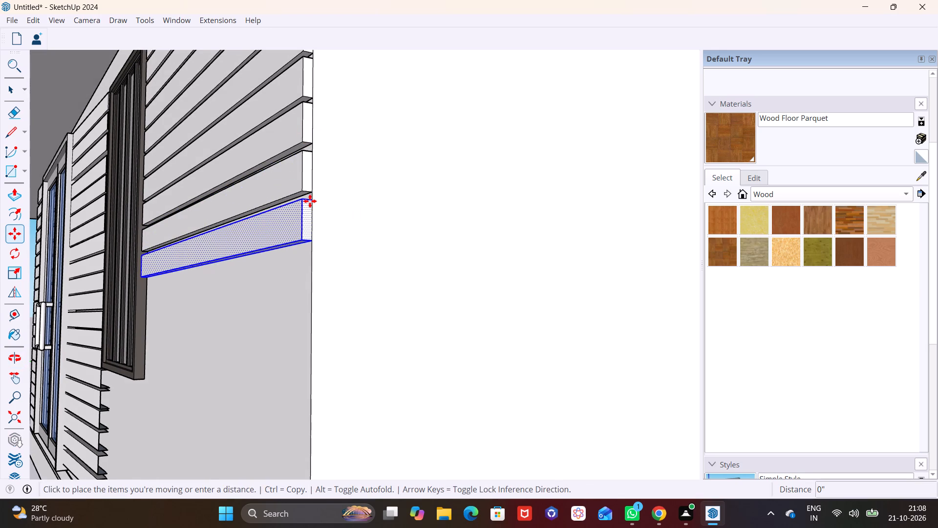
{"action": "left_click", "coordinate": [310, 249]}
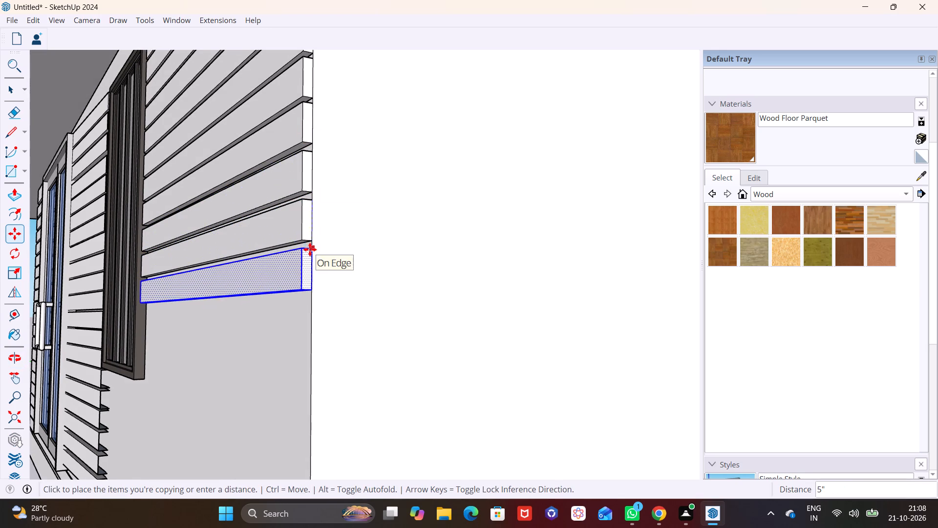
{"action": "left_click", "coordinate": [310, 250]}
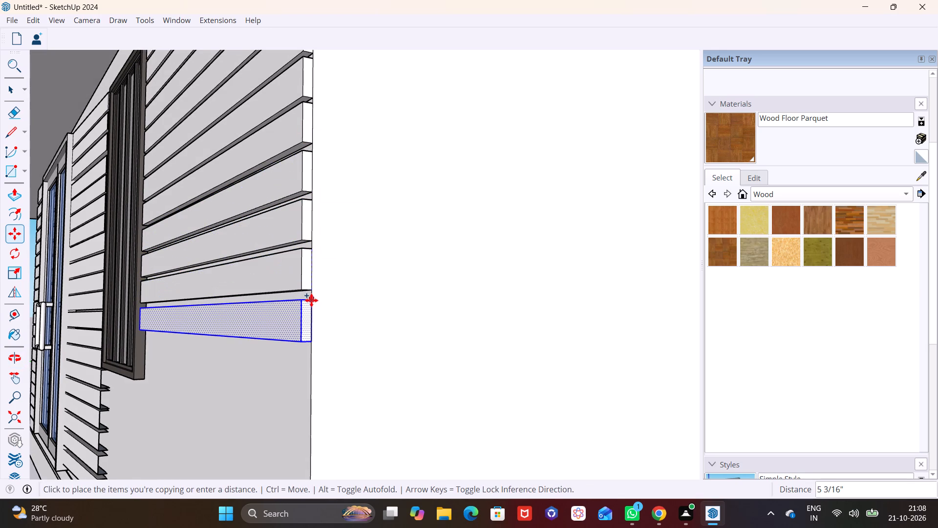
{"action": "left_click", "coordinate": [311, 300]}
{"action": "left_click", "coordinate": [308, 300]}
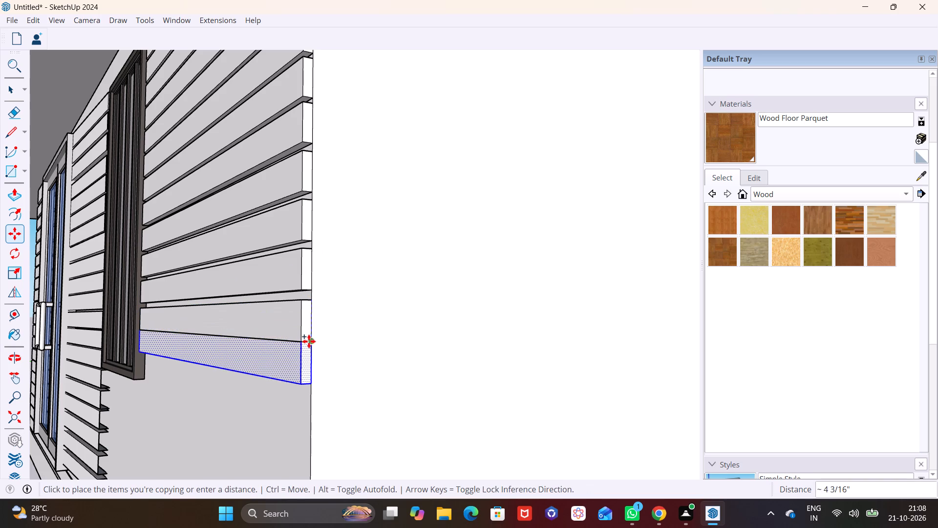
{"action": "left_click", "coordinate": [309, 352]}
{"action": "left_click", "coordinate": [309, 352]}
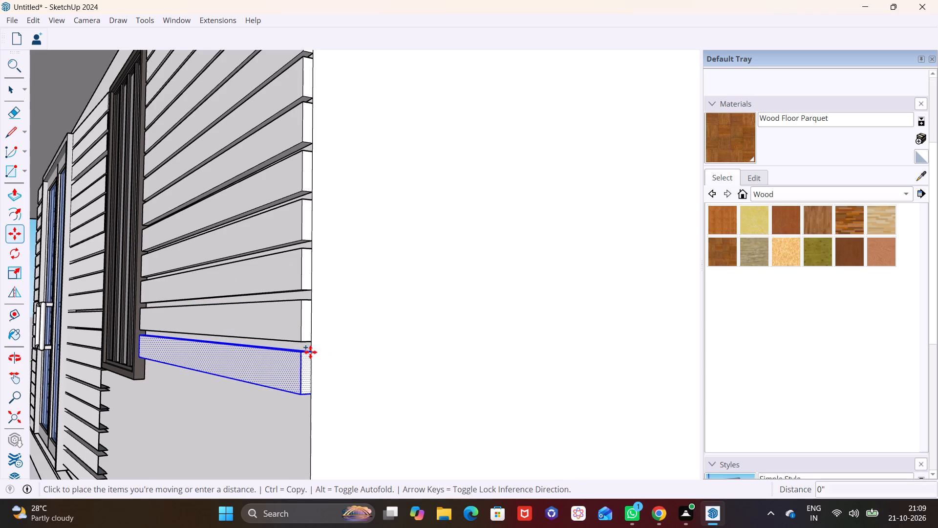
{"action": "left_click", "coordinate": [317, 404]}
{"action": "scroll", "coordinate": [321, 378], "scroll_direction": "down", "scroll_amount": 2}
{"action": "middle_click_drag", "start_coordinate": [322, 375], "coordinate": [327, 324], "text": "shift"}
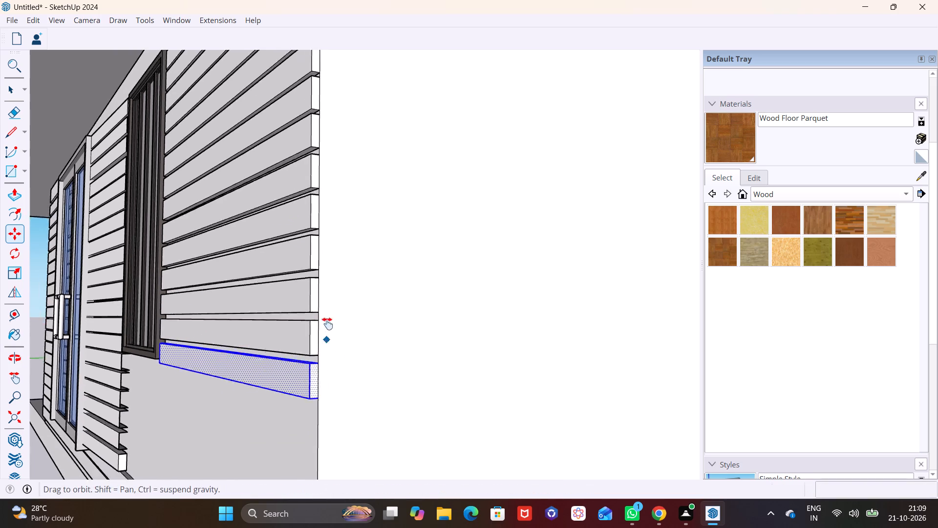
Make three more strip copies down the corner edge, about 5 1/4" to 5 1/2" apart, continuing below the window's bottom.
{"action": "middle_click_drag", "start_coordinate": [327, 324], "coordinate": [315, 213], "text": "shift"}
{"action": "left_click", "coordinate": [309, 237]}
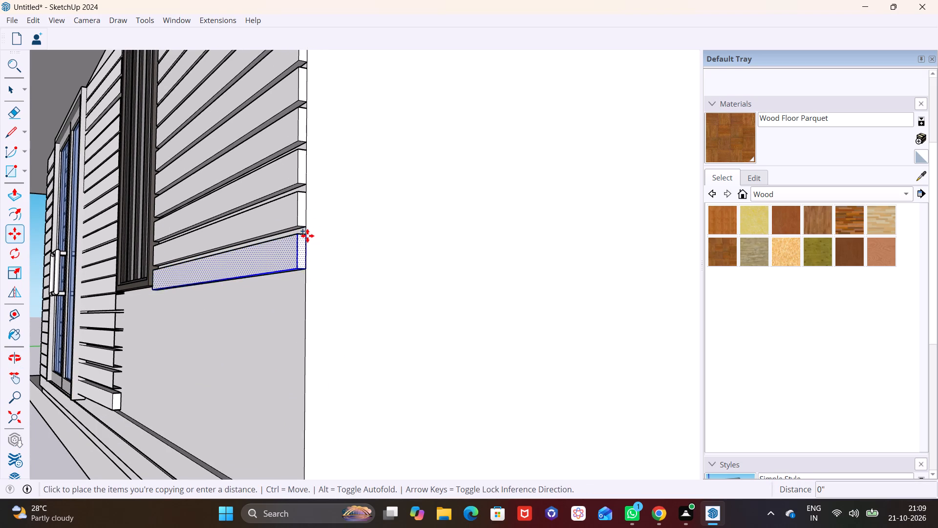
{"action": "left_click", "coordinate": [305, 279]}
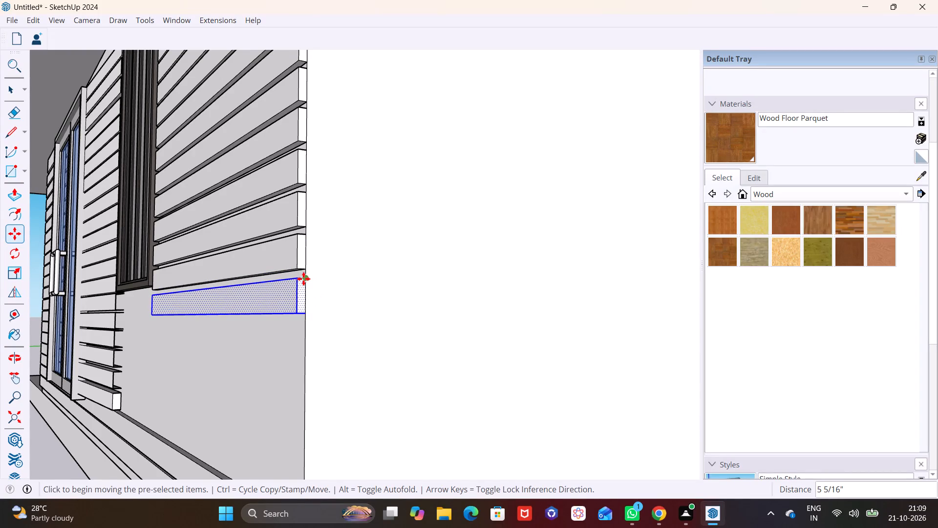
{"action": "left_click", "coordinate": [303, 279]}
{"action": "left_click", "coordinate": [302, 322]}
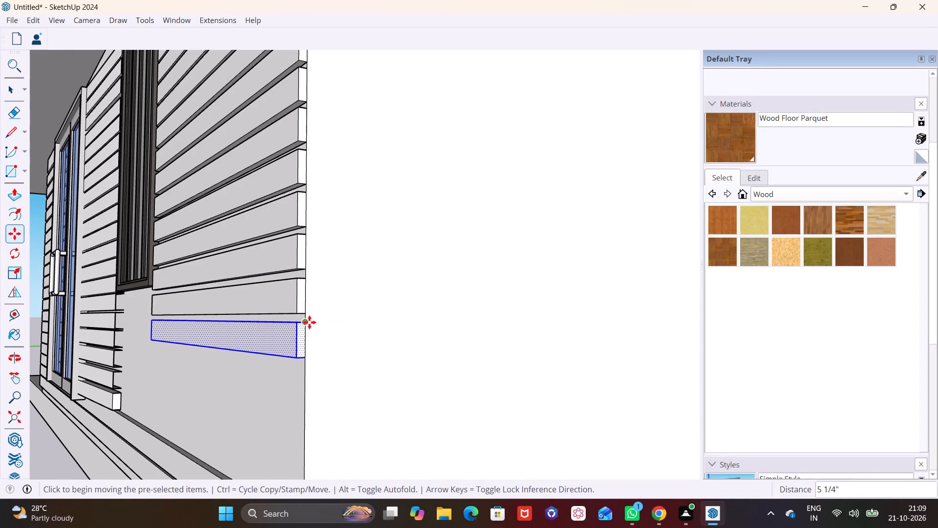
{"action": "left_click", "coordinate": [303, 322]}
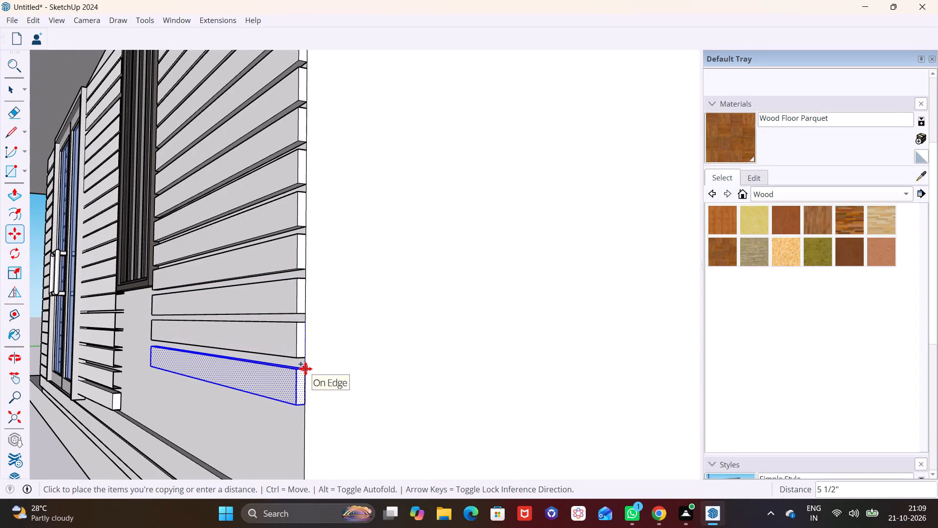
{"action": "left_click", "coordinate": [305, 367]}
Add two more strip copies down the corner edge, spaced 5 7/8" and about 6 3/8", to reach the base strips.
{"action": "scroll", "coordinate": [306, 366], "scroll_direction": "down", "scroll_amount": 3}
{"action": "middle_click_drag", "start_coordinate": [321, 366], "coordinate": [309, 238], "text": "shift"}
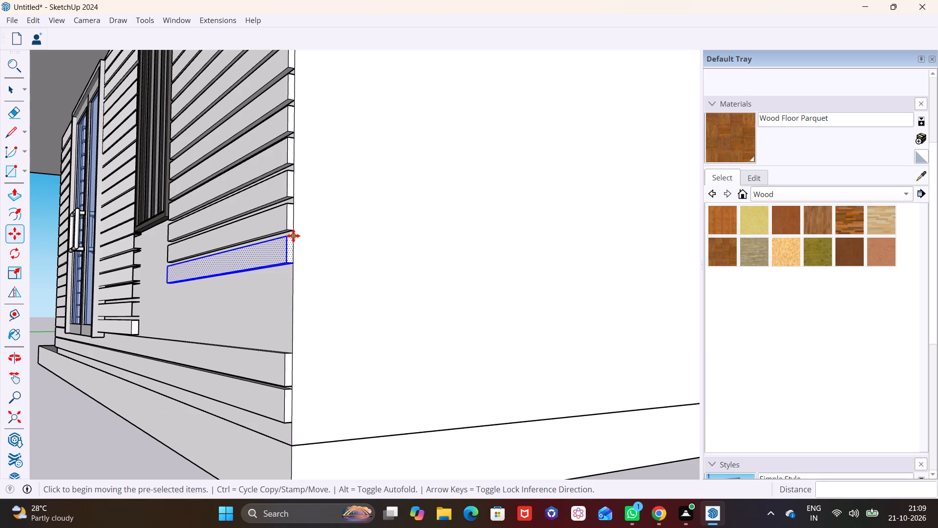
{"action": "left_click", "coordinate": [293, 236]}
{"action": "left_click", "coordinate": [293, 274]}
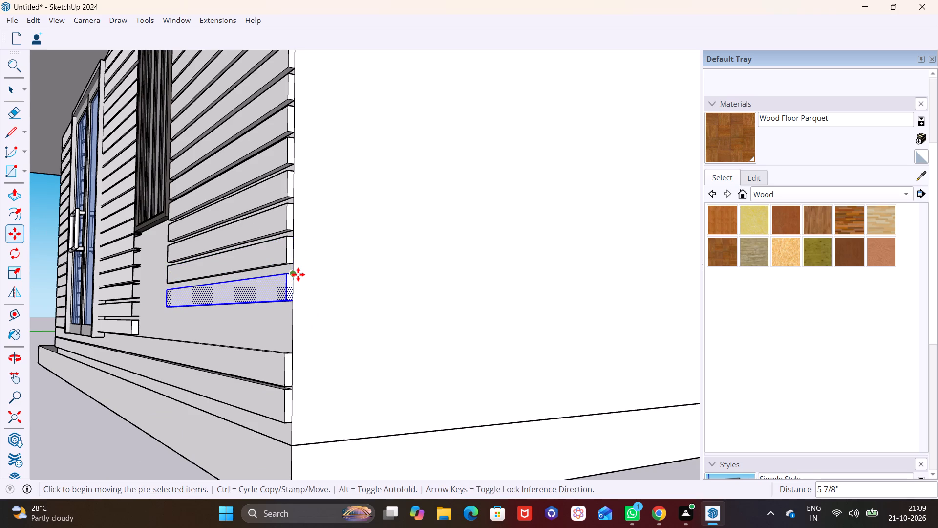
{"action": "left_click", "coordinate": [294, 274]}
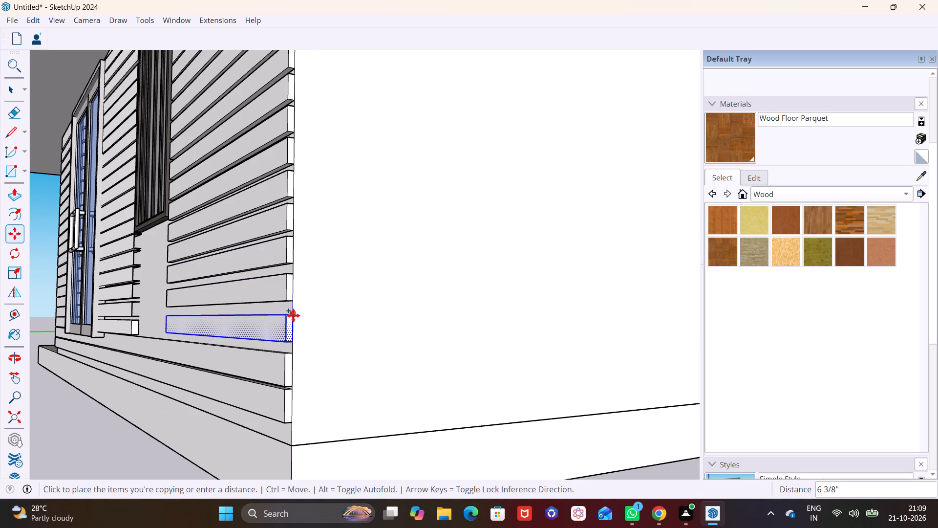
{"action": "left_click", "coordinate": [293, 315]}
Delete the top edge of the lowest cladding strip between the glass door and the window.
{"action": "scroll", "coordinate": [275, 278], "scroll_direction": "down", "scroll_amount": 3}
{"action": "middle_click_drag", "start_coordinate": [257, 280], "coordinate": [513, 290]}
{"action": "scroll", "coordinate": [513, 290], "scroll_direction": "down", "scroll_amount": 1}
{"action": "middle_click_drag", "start_coordinate": [287, 245], "coordinate": [426, 256], "text": "shift"}
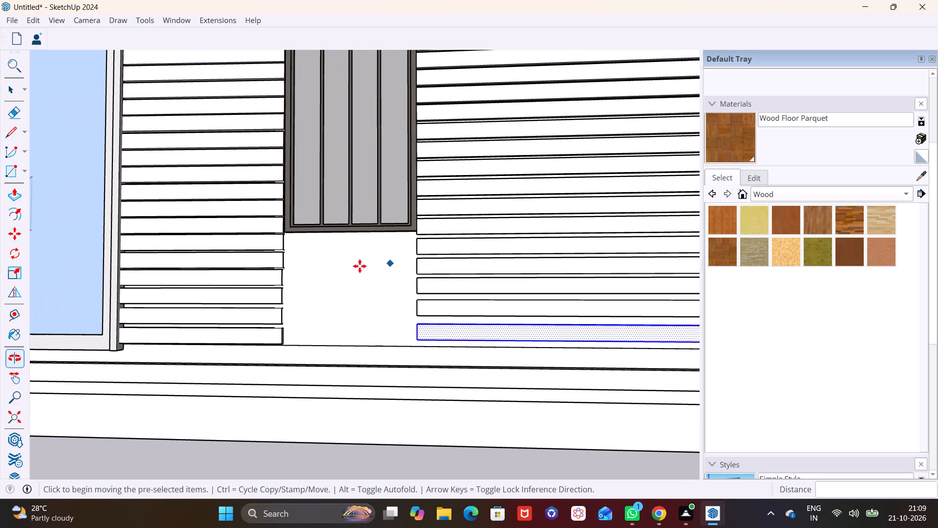
{"action": "scroll", "coordinate": [293, 237], "scroll_direction": "down", "scroll_amount": 1}
{"action": "middle_click_drag", "start_coordinate": [296, 245], "coordinate": [341, 289]}
{"action": "scroll", "coordinate": [318, 288], "scroll_direction": "up", "scroll_amount": 4}
{"action": "key", "text": "space"}
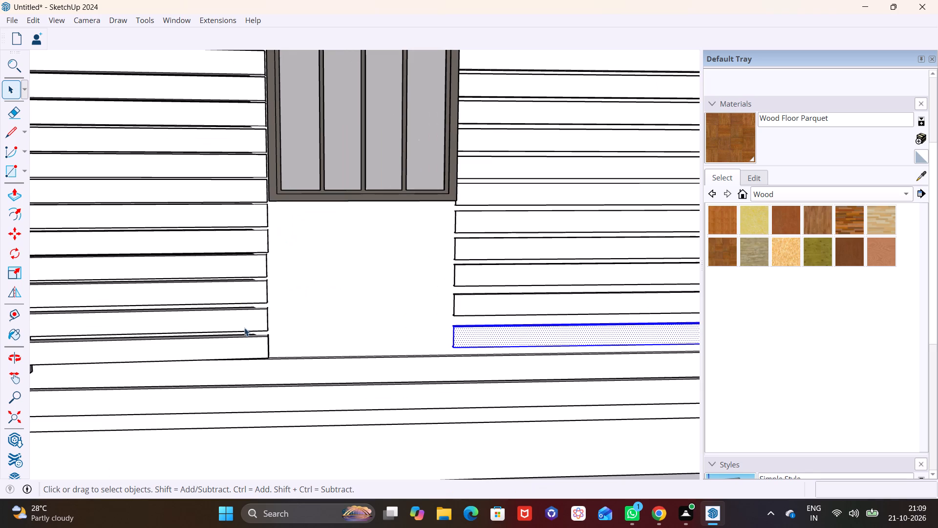
{"action": "left_click", "coordinate": [248, 338]}
{"action": "key", "text": "Delete"}
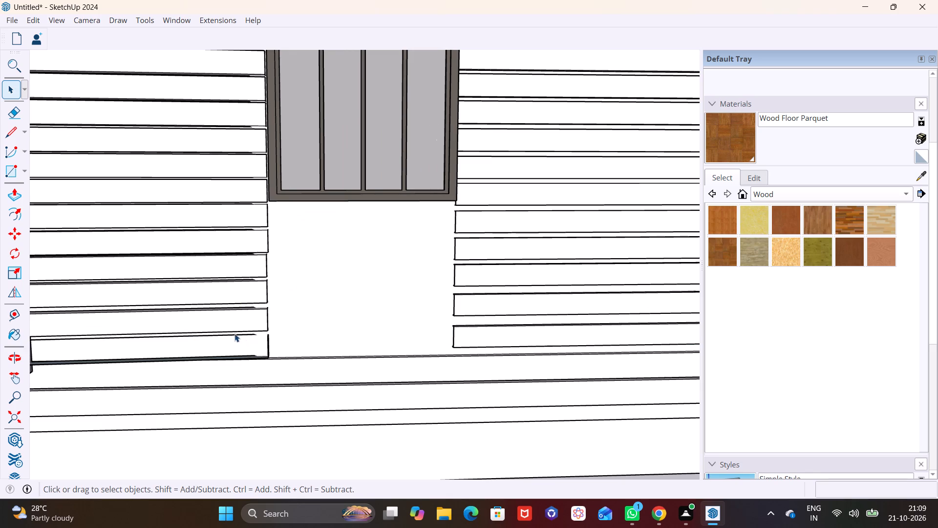
Delete the horizontal edges between the second- and third-lowest strips beside the door, keeping the wall face.
{"action": "left_click", "coordinate": [224, 312]}
{"action": "key", "text": "Delete"}
{"action": "left_click", "coordinate": [227, 302]}
{"action": "key", "text": "Delete"}
{"action": "left_click", "coordinate": [226, 308]}
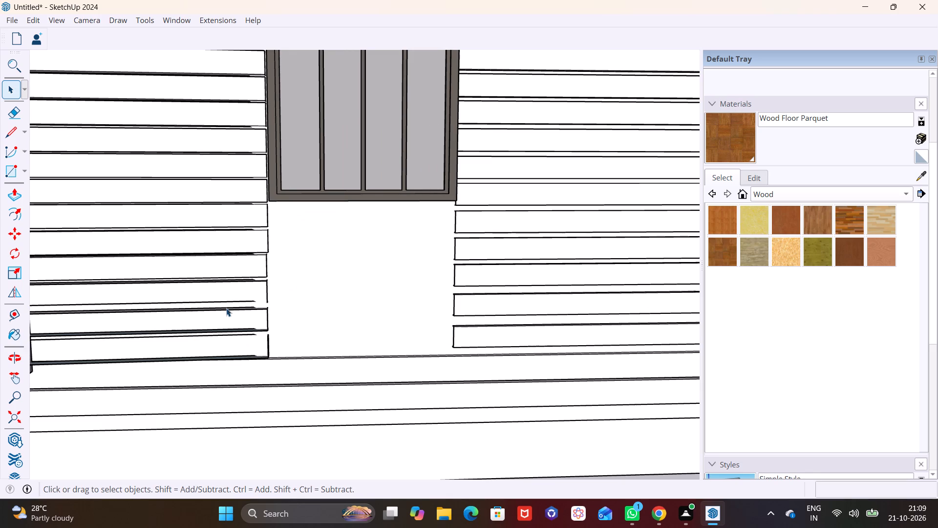
{"action": "key", "text": "Delete"}
{"action": "left_click", "coordinate": [229, 302]}
{"action": "key", "text": "Delete"}
{"action": "left_click", "coordinate": [229, 311]}
{"action": "key", "text": "Delete"}
{"action": "left_click", "coordinate": [231, 325]}
{"action": "key", "text": "Delete"}
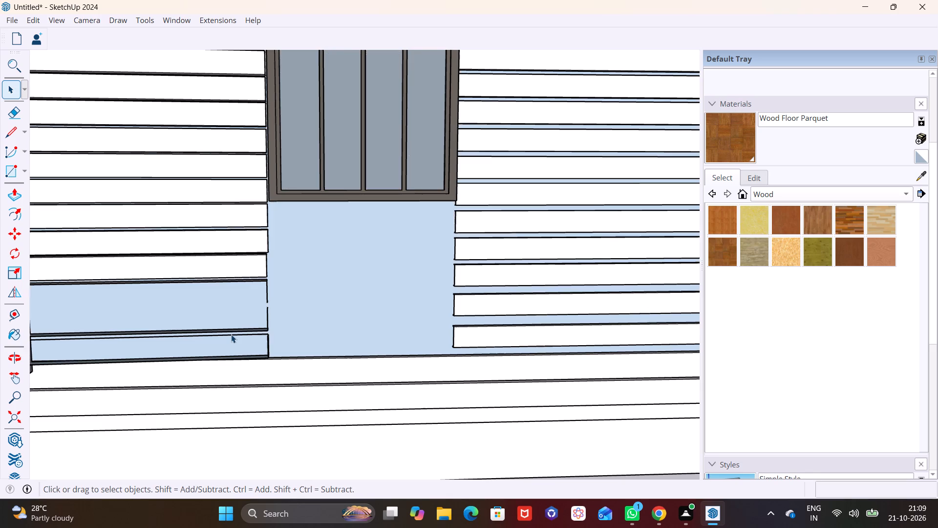
{"action": "key", "text": "ctrl+z"}
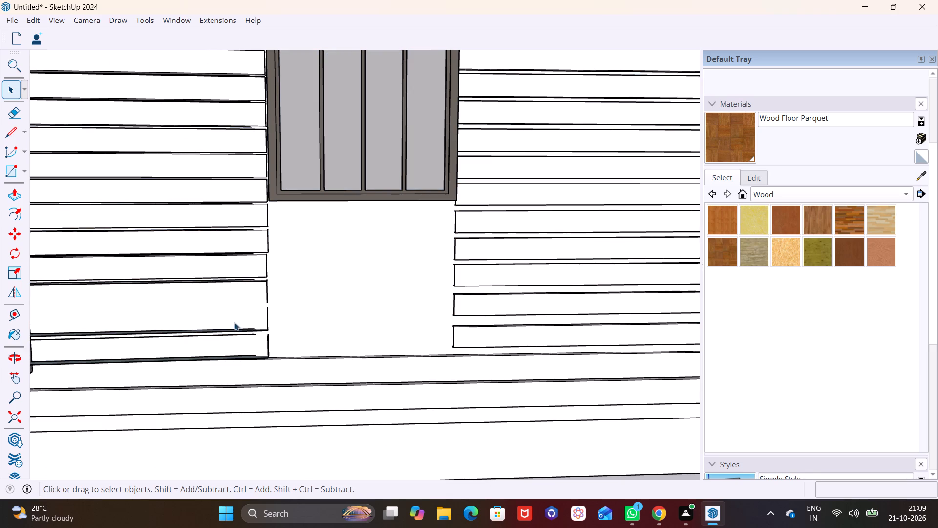
Delete the remaining horizontal edges between the two lowest strips beside the door, keeping the wall face.
{"action": "left_click", "coordinate": [231, 332]}
{"action": "key", "text": "Delete"}
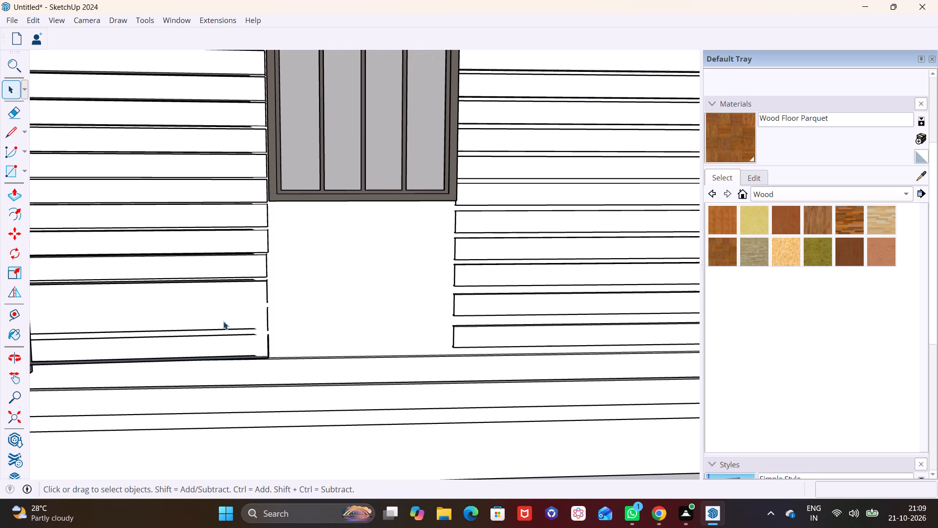
{"action": "left_click", "coordinate": [225, 329]}
{"action": "key", "text": "Delete"}
{"action": "left_click", "coordinate": [226, 334]}
{"action": "key", "text": "Delete"}
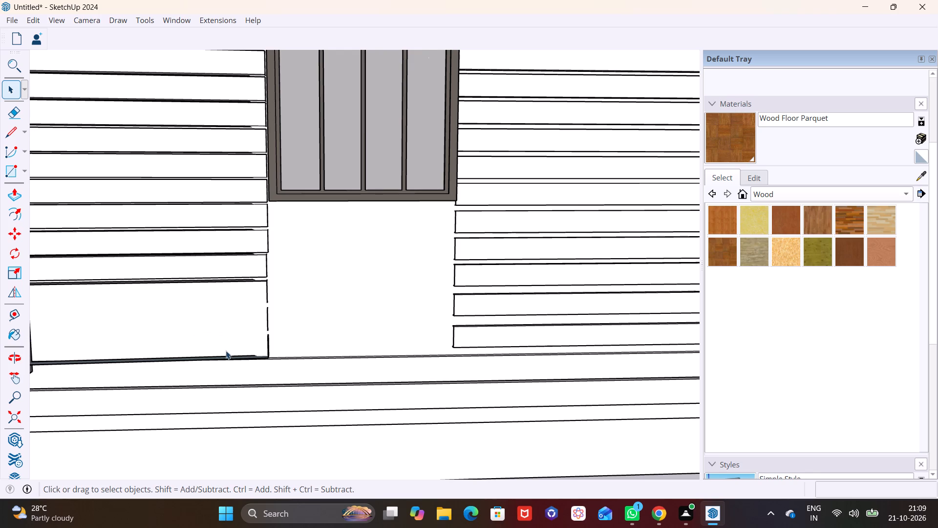
{"action": "left_click", "coordinate": [227, 355]}
{"action": "key", "text": "Delete"}
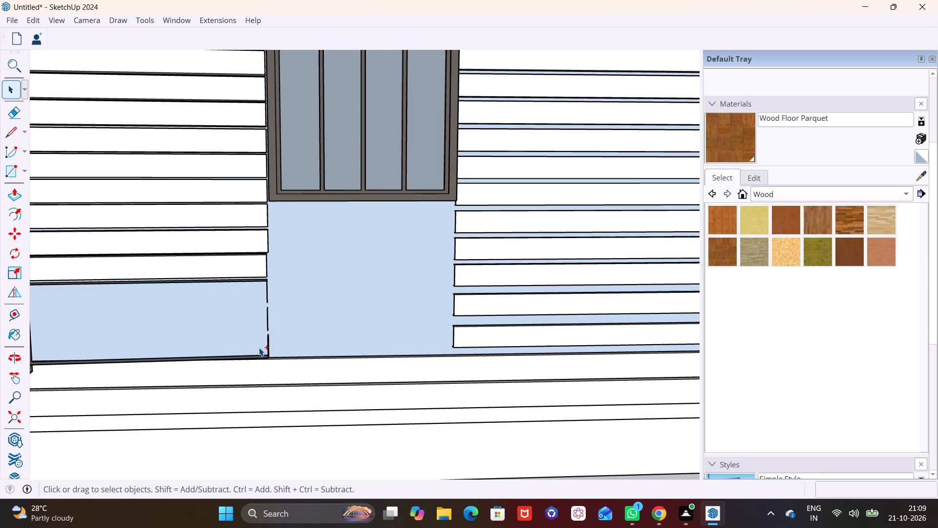
{"action": "key", "text": "ctrl+z"}
Delete the vertical end edges left by the removed lower strips on the window side.
{"action": "left_click_drag", "start_coordinate": [255, 288], "coordinate": [299, 333]}
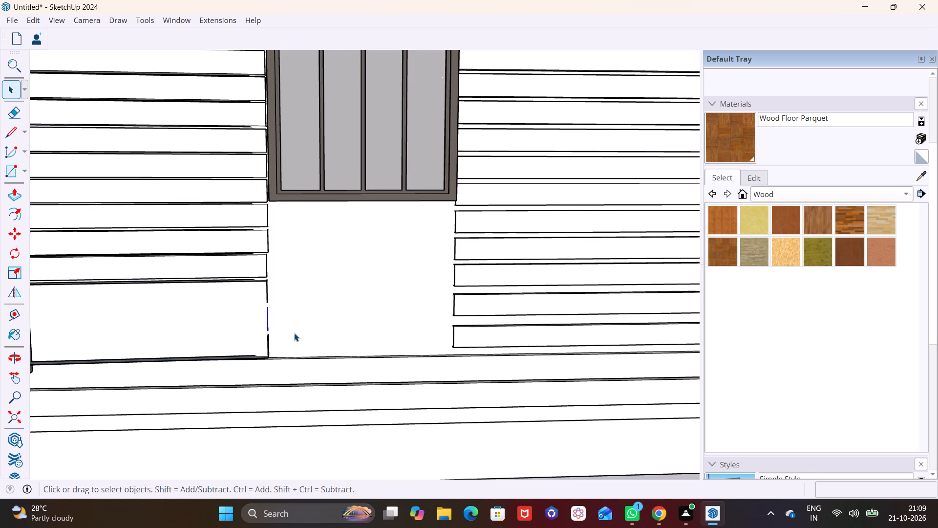
{"action": "key", "text": "Delete"}
{"action": "left_click", "coordinate": [268, 343]}
{"action": "key", "text": "Delete"}
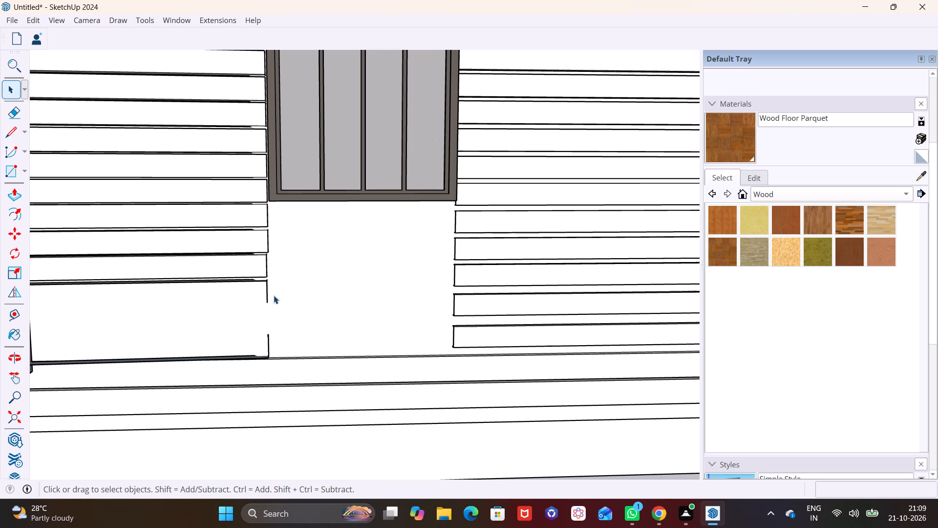
{"action": "left_click", "coordinate": [267, 292]}
{"action": "key", "text": "Delete"}
Delete the lower horizontal edges and the vertical end edge of the fourth-lowest strip beside the door.
{"action": "left_click", "coordinate": [259, 281]}
{"action": "key", "text": "Delete"}
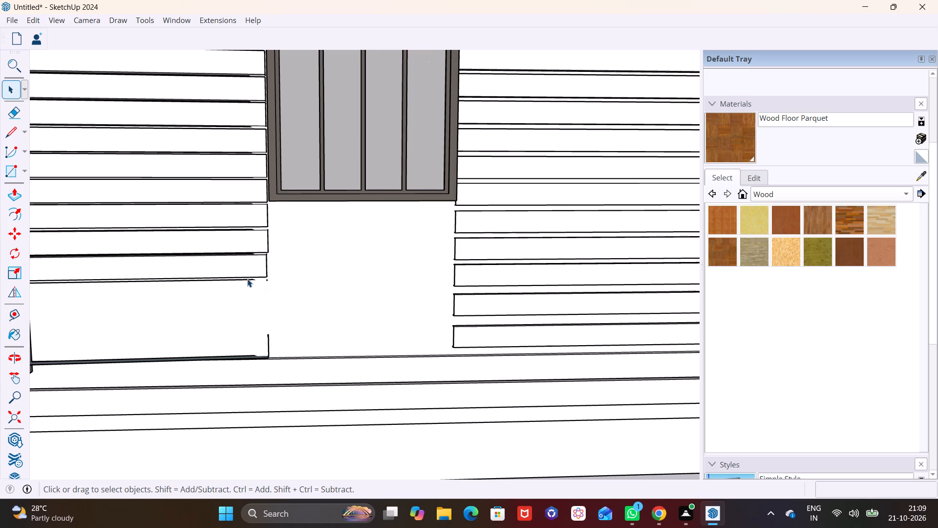
{"action": "left_click", "coordinate": [247, 279]}
{"action": "key", "text": "Delete"}
{"action": "left_click", "coordinate": [247, 279]}
{"action": "key", "text": "Delete"}
{"action": "left_click", "coordinate": [247, 274]}
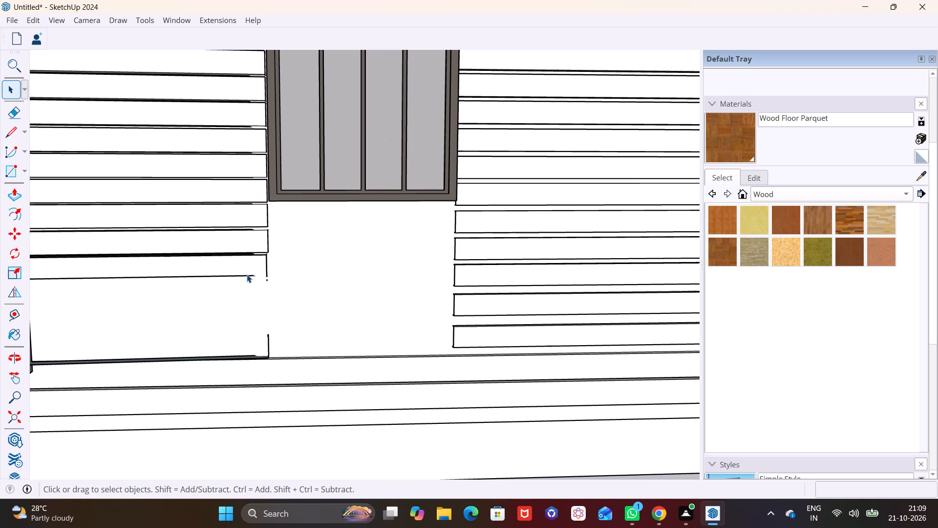
{"action": "key", "text": "Delete"}
{"action": "key", "text": "Tab"}
{"action": "key", "text": "ctrl+z"}
{"action": "left_click", "coordinate": [249, 277]}
{"action": "key", "text": "Delete"}
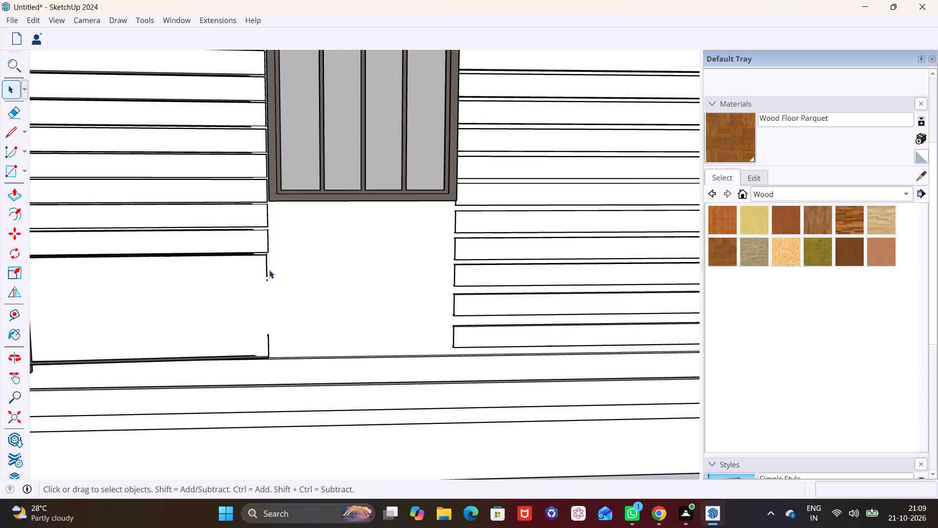
{"action": "left_click", "coordinate": [266, 268]}
{"action": "key", "text": "Delete"}
Delete the lowest strip's remaining vertical end edge and its bottom edges along the wall base.
{"action": "left_click", "coordinate": [268, 338]}
{"action": "key", "text": "Delete"}
{"action": "left_click", "coordinate": [233, 356]}
{"action": "key", "text": "Delete"}
{"action": "left_click", "coordinate": [261, 357]}
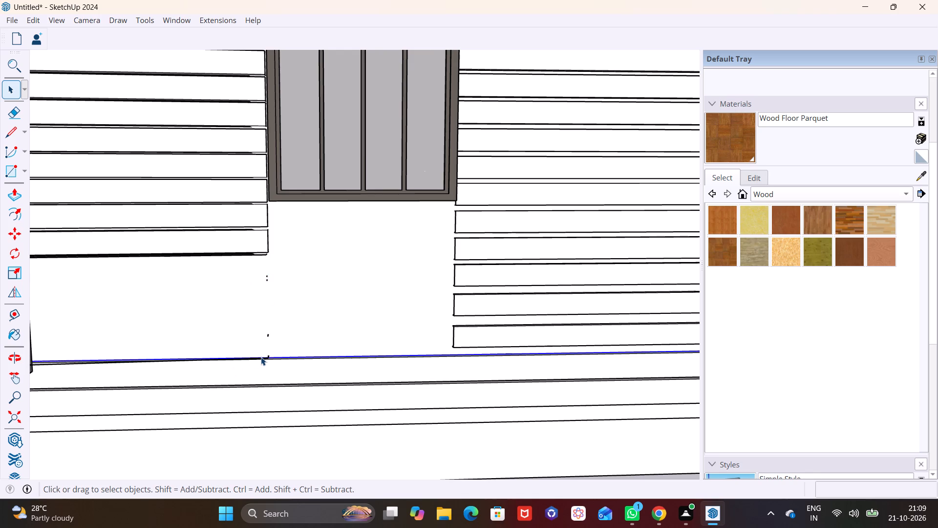
{"action": "key", "text": "Delete"}
Delete the three short leftover depth edges on the bare wall below the remaining strips.
{"action": "middle_click_drag", "start_coordinate": [293, 342], "coordinate": [273, 418]}
{"action": "scroll", "coordinate": [189, 301], "scroll_direction": "up", "scroll_amount": 3}
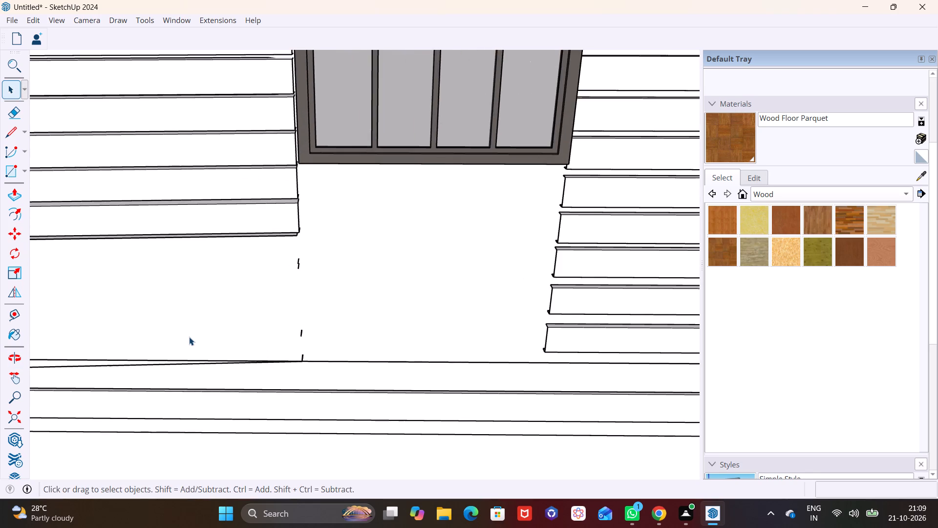
{"action": "middle_click_drag", "start_coordinate": [189, 337], "coordinate": [346, 293]}
{"action": "scroll", "coordinate": [330, 313], "scroll_direction": "up", "scroll_amount": 1}
{"action": "middle_click_drag", "start_coordinate": [321, 319], "coordinate": [270, 345]}
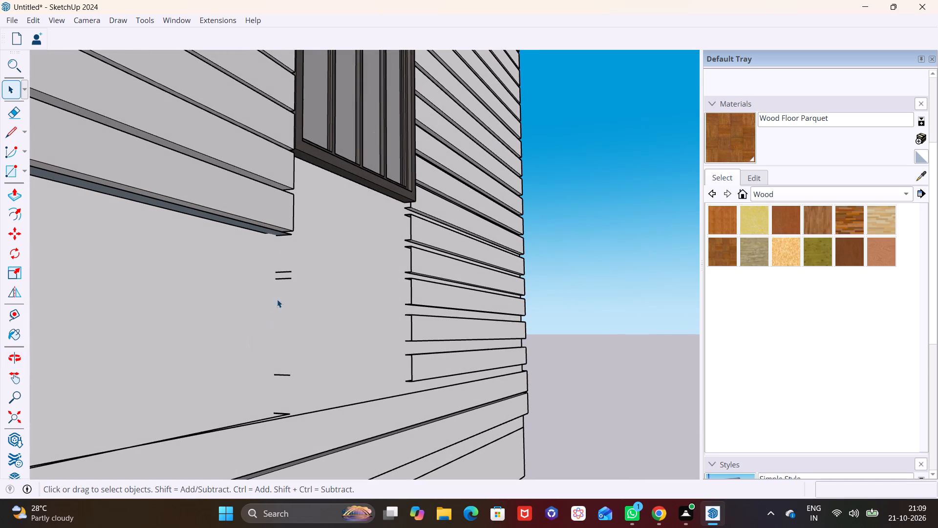
{"action": "left_click_drag", "start_coordinate": [263, 252], "coordinate": [315, 389]}
{"action": "key", "text": "Delete"}
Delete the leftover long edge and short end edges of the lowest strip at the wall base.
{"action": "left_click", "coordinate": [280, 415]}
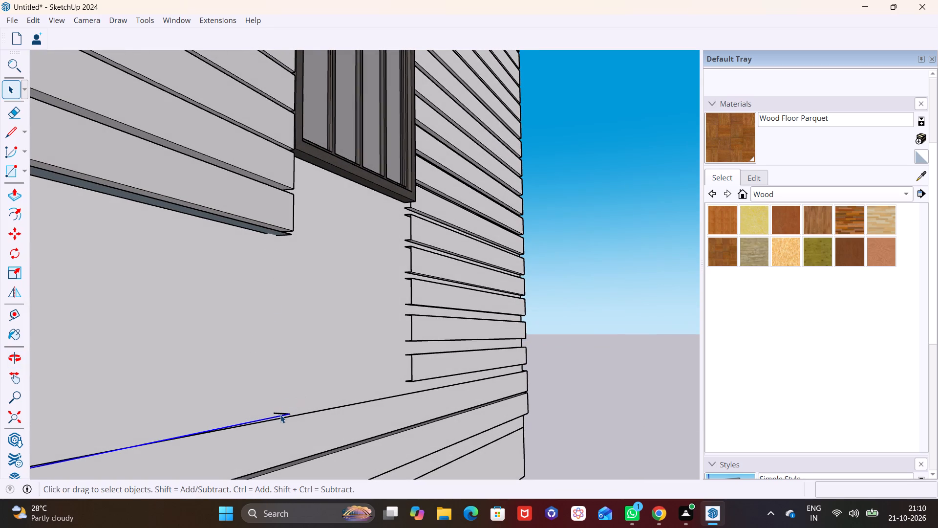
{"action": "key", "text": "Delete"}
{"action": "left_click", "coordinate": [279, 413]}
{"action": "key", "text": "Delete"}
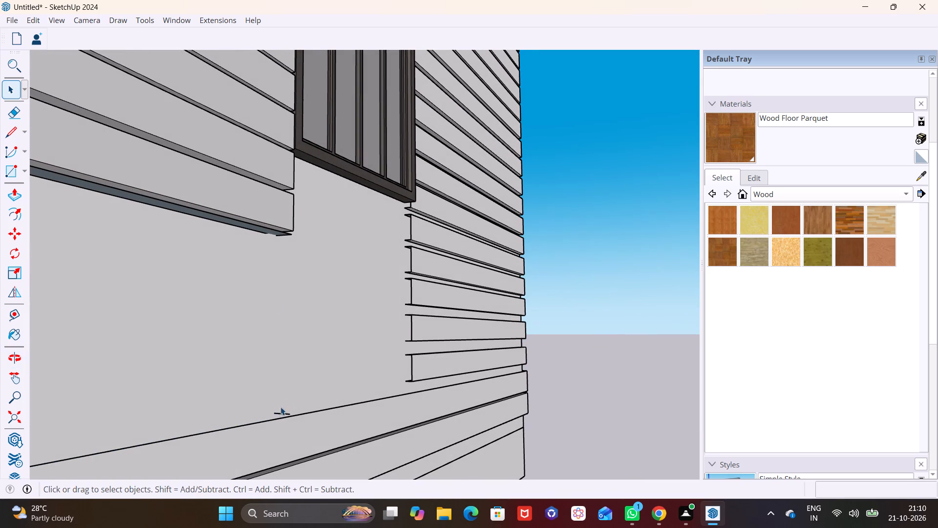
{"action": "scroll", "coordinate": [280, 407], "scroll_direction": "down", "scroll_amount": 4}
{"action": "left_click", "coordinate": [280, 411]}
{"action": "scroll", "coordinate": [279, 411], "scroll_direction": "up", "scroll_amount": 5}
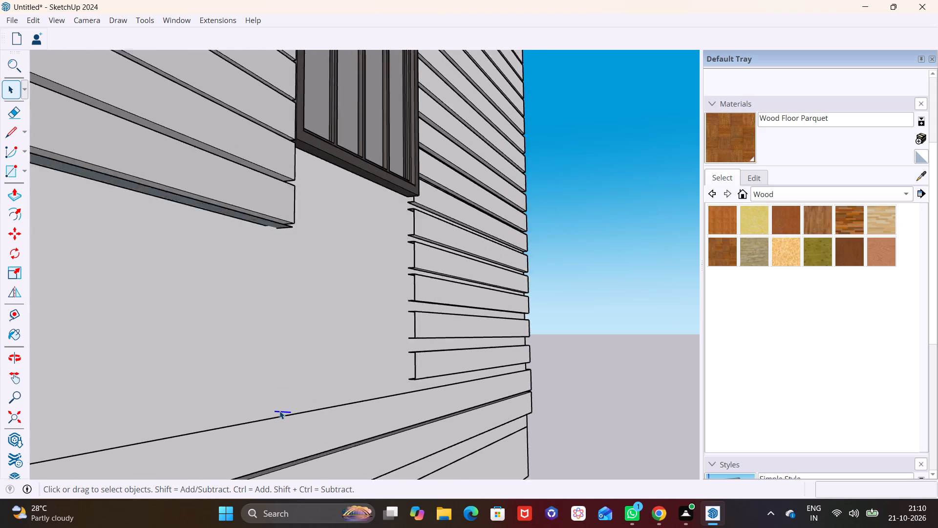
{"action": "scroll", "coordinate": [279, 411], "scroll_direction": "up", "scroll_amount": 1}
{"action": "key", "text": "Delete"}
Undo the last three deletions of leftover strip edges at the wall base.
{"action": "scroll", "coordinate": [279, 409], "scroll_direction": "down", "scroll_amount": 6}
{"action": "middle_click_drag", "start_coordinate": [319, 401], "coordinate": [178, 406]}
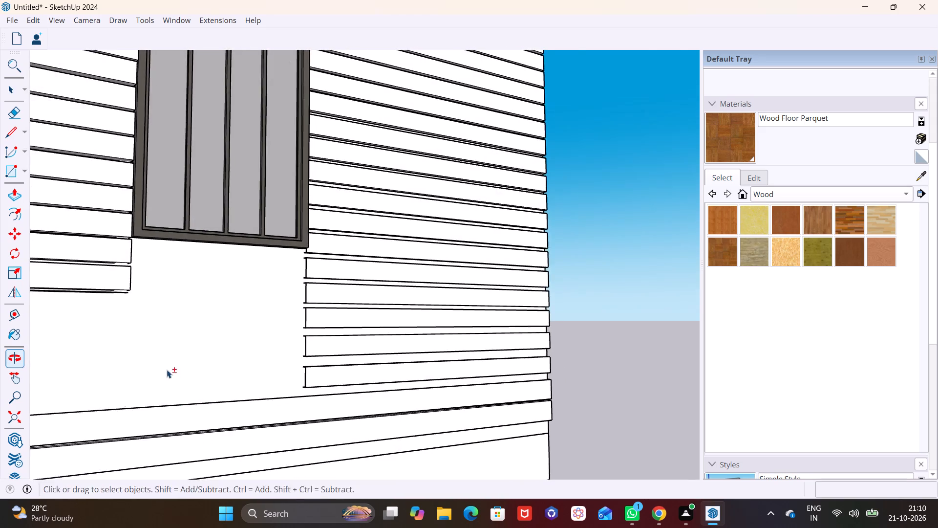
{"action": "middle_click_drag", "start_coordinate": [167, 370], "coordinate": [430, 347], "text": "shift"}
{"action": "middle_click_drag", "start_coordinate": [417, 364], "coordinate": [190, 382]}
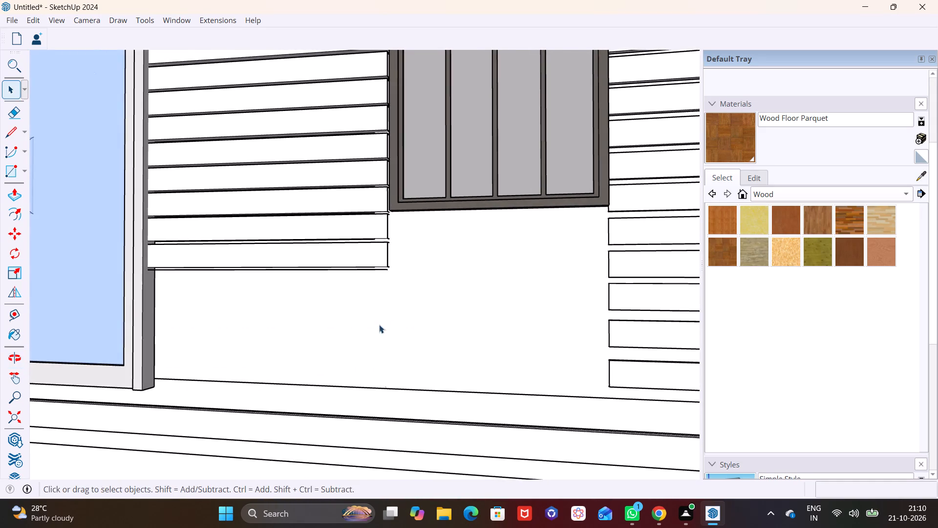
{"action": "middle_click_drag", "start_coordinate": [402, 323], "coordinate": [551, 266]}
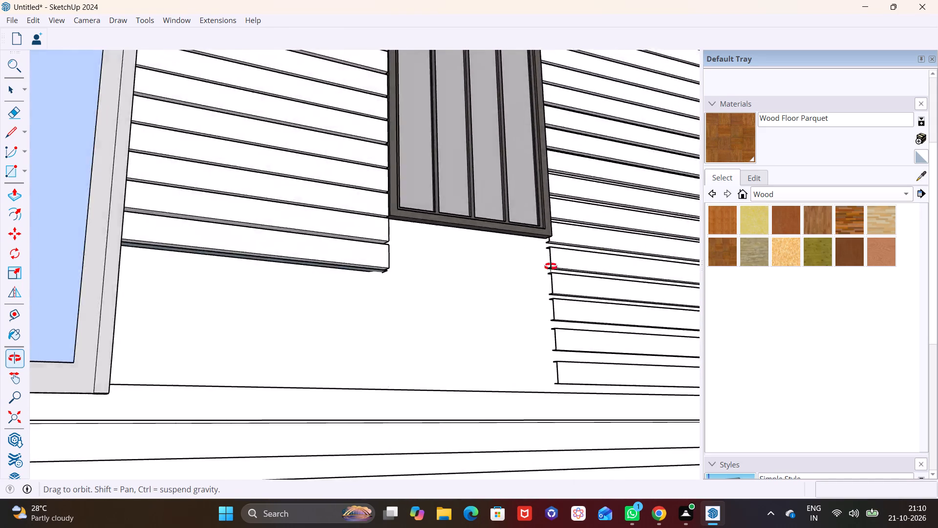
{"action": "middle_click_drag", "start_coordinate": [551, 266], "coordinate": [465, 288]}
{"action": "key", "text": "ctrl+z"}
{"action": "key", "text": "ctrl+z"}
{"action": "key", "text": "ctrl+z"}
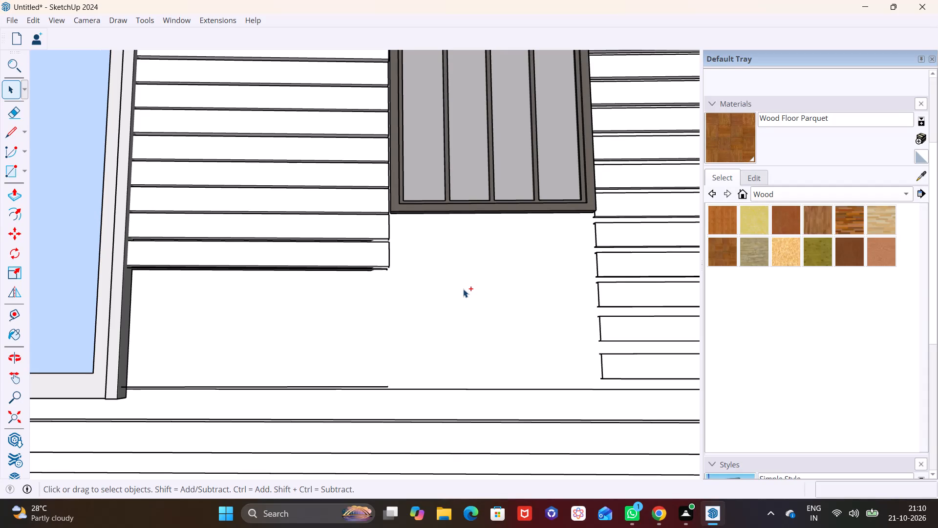
Delete the leftover long edge of the removed lowest strip at the wall base beside the door.
{"action": "left_click", "coordinate": [323, 386]}
{"action": "key", "text": "Delete"}
Draw the missing vertical edge to close the open end face of the lowest strip on the far side of the window.
{"action": "middle_click_drag", "start_coordinate": [473, 362], "coordinate": [699, 373]}
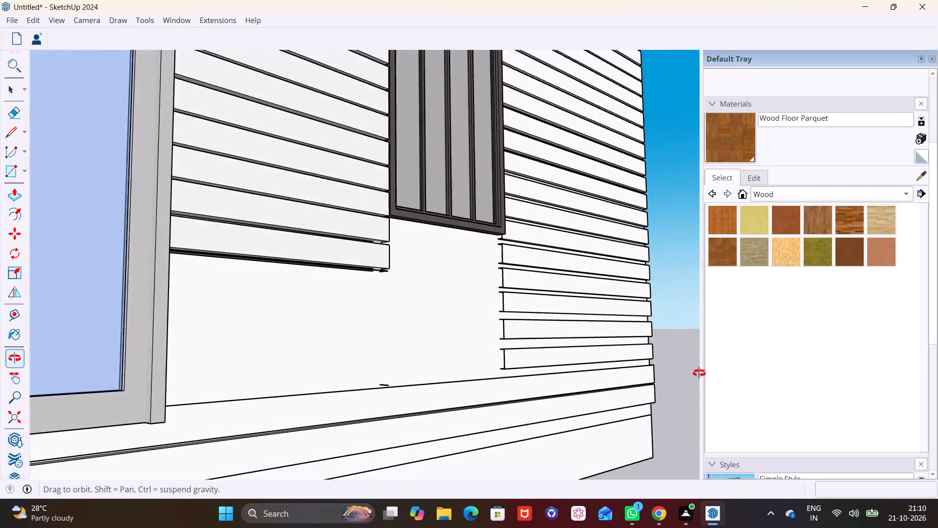
{"action": "middle_click_drag", "start_coordinate": [699, 373], "coordinate": [709, 371]}
{"action": "scroll", "coordinate": [451, 301], "scroll_direction": "up", "scroll_amount": 8}
{"action": "middle_click_drag", "start_coordinate": [520, 335], "coordinate": [587, 410]}
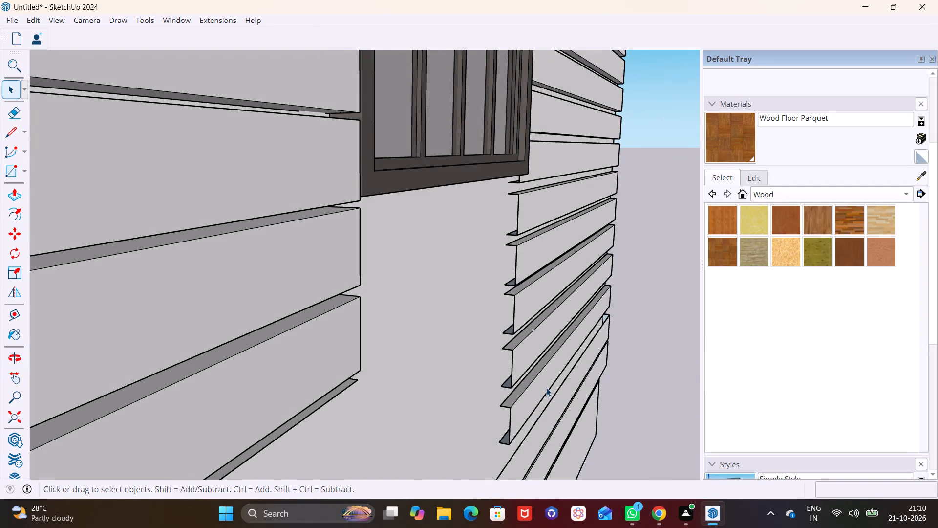
{"action": "middle_click_drag", "start_coordinate": [544, 387], "coordinate": [524, 282]}
{"action": "middle_click_drag", "start_coordinate": [500, 288], "coordinate": [546, 242]}
{"action": "scroll", "coordinate": [500, 288], "scroll_direction": "up", "scroll_amount": 1}
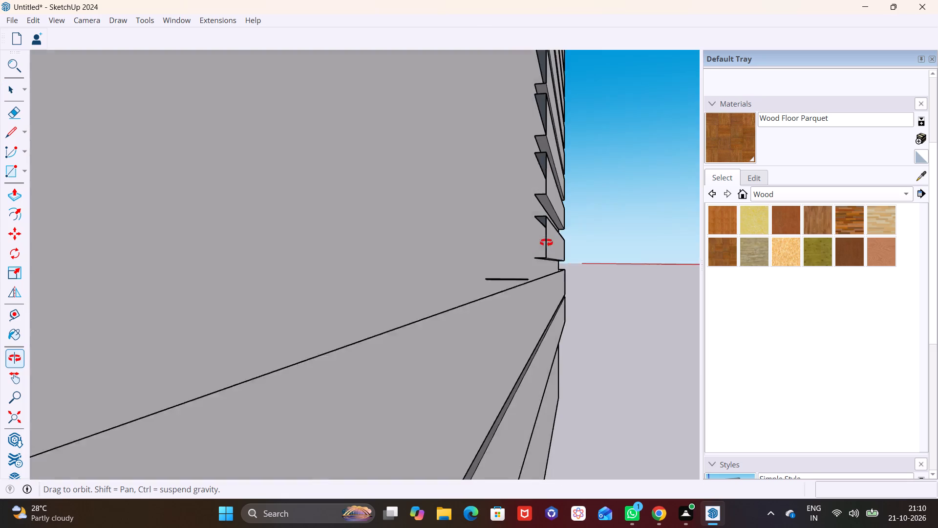
{"action": "middle_click_drag", "start_coordinate": [546, 242], "coordinate": [546, 262]}
{"action": "scroll", "coordinate": [543, 253], "scroll_direction": "up", "scroll_amount": 3}
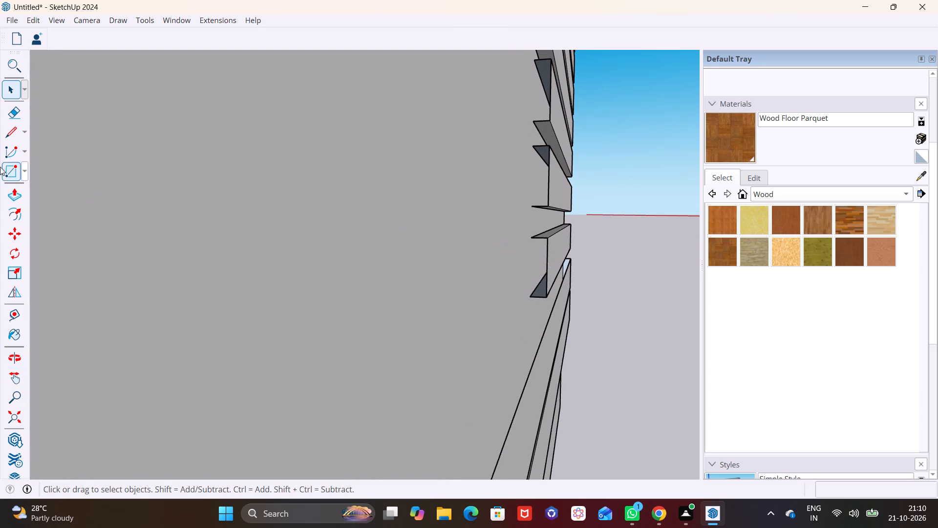
{"action": "left_click", "coordinate": [13, 131]}
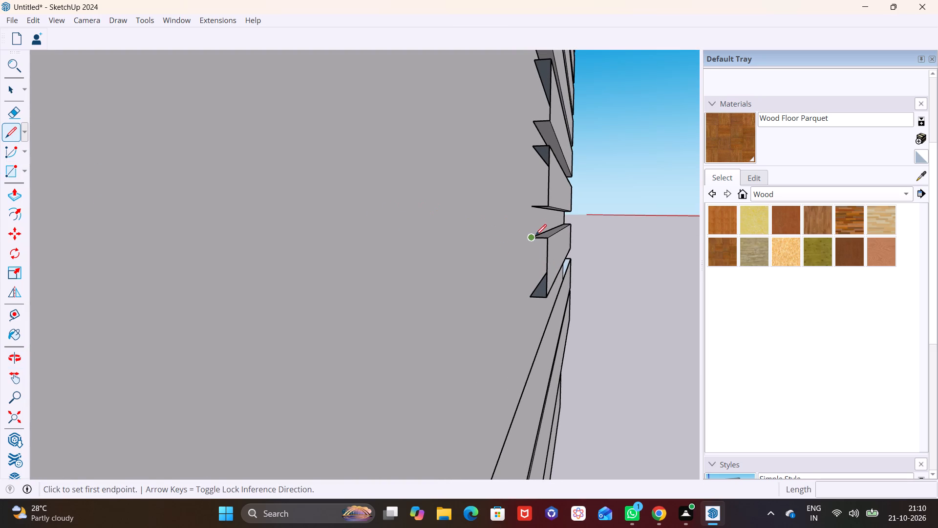
{"action": "left_click", "coordinate": [535, 237]}
{"action": "left_click", "coordinate": [534, 300]}
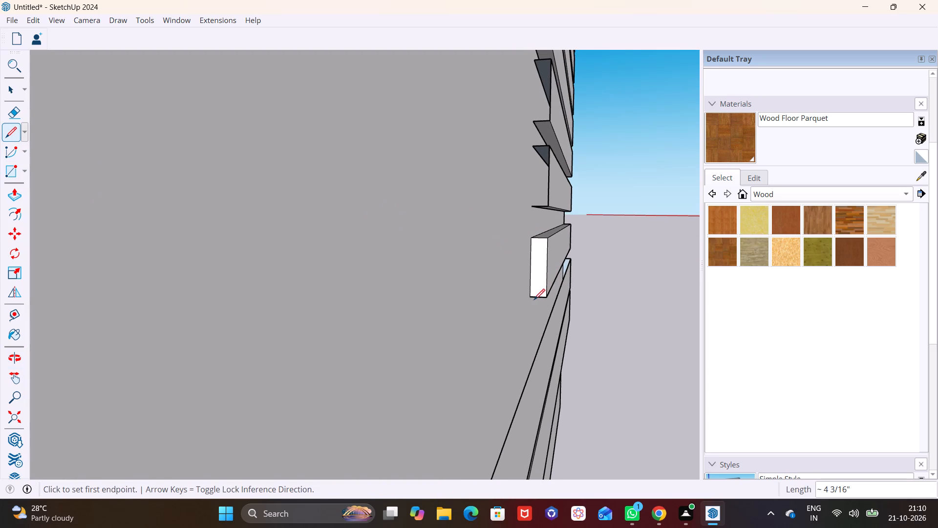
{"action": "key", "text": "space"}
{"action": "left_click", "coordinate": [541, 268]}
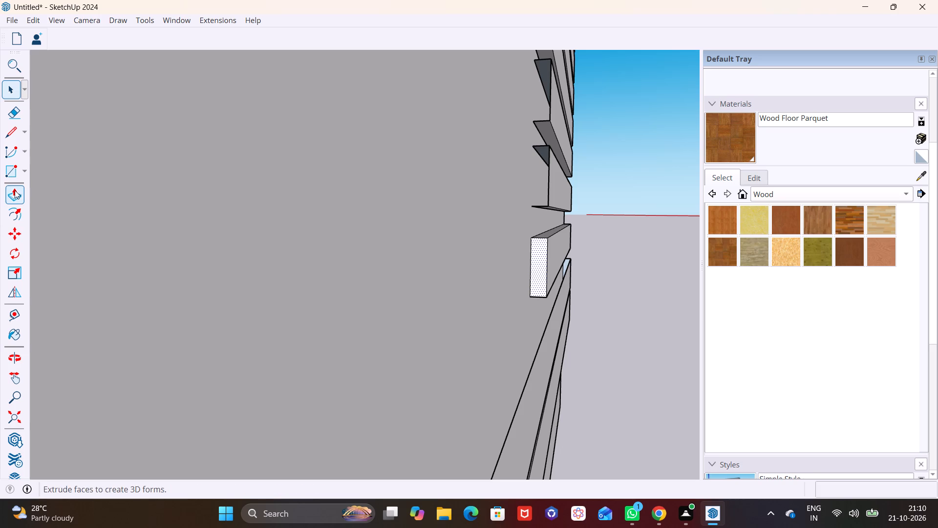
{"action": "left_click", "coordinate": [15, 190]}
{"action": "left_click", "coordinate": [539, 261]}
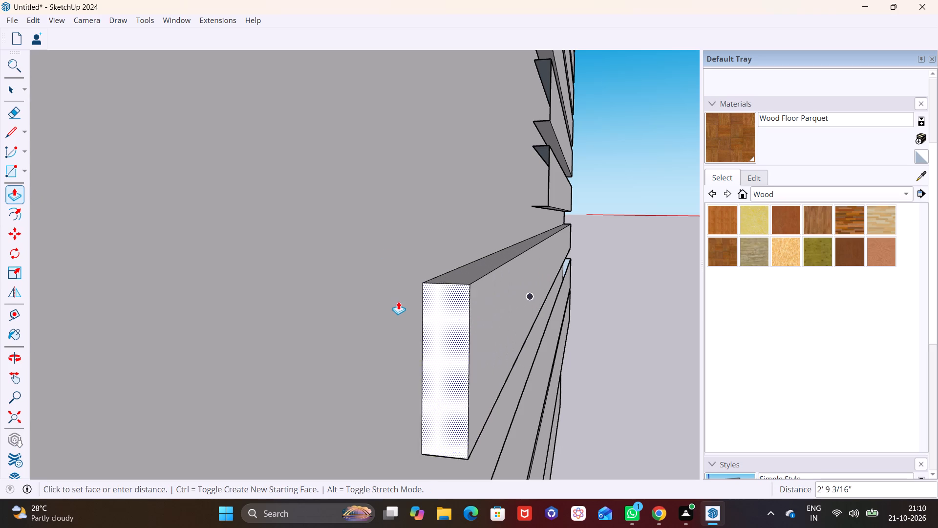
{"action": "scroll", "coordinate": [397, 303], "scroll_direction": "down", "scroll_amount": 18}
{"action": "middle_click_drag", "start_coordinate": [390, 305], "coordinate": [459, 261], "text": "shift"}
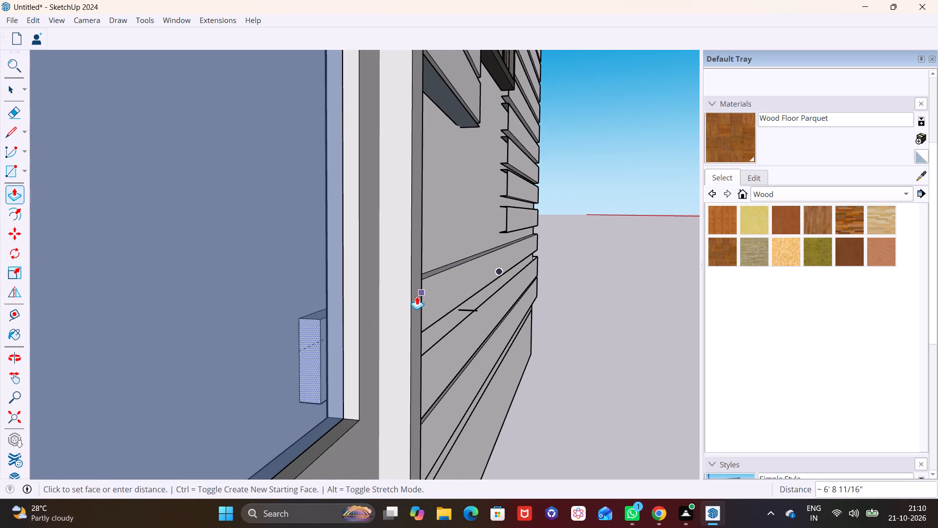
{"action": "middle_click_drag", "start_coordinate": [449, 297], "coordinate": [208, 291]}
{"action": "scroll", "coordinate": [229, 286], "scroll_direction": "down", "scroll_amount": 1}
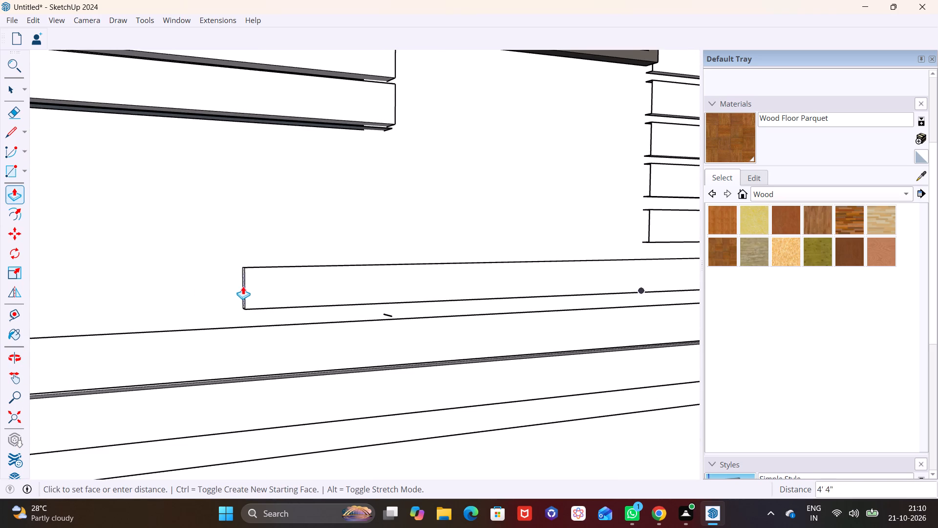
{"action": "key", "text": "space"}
Delete the short leftover depth edges at the wall base below the window's door-side edge.
{"action": "left_click", "coordinate": [388, 315]}
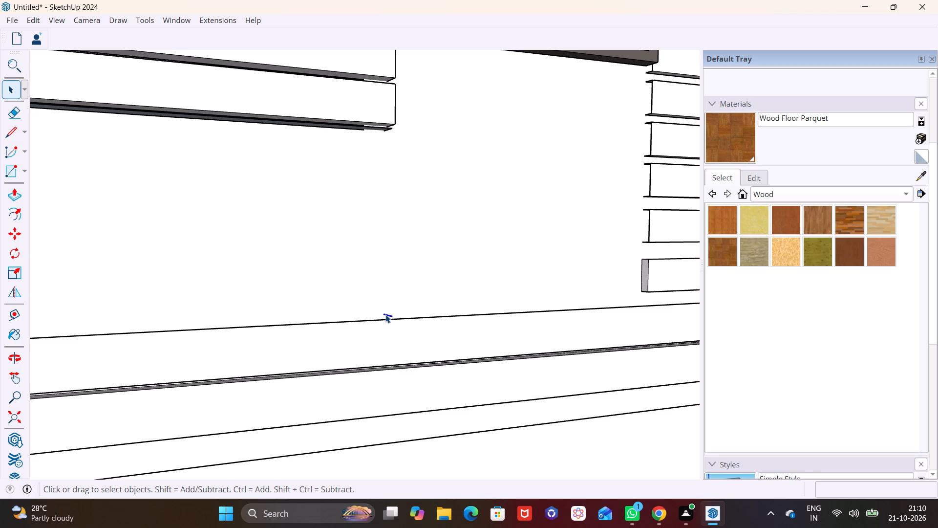
{"action": "key", "text": "Delete"}
{"action": "left_click", "coordinate": [386, 314]}
{"action": "key", "text": "Delete"}
Delete the front face and inner top edge of the lowest remaining strip between door and window, undoing any extra deletion.
{"action": "scroll", "coordinate": [397, 317], "scroll_direction": "down", "scroll_amount": 8}
{"action": "middle_click_drag", "start_coordinate": [422, 323], "coordinate": [275, 328]}
{"action": "scroll", "coordinate": [350, 319], "scroll_direction": "down", "scroll_amount": 3}
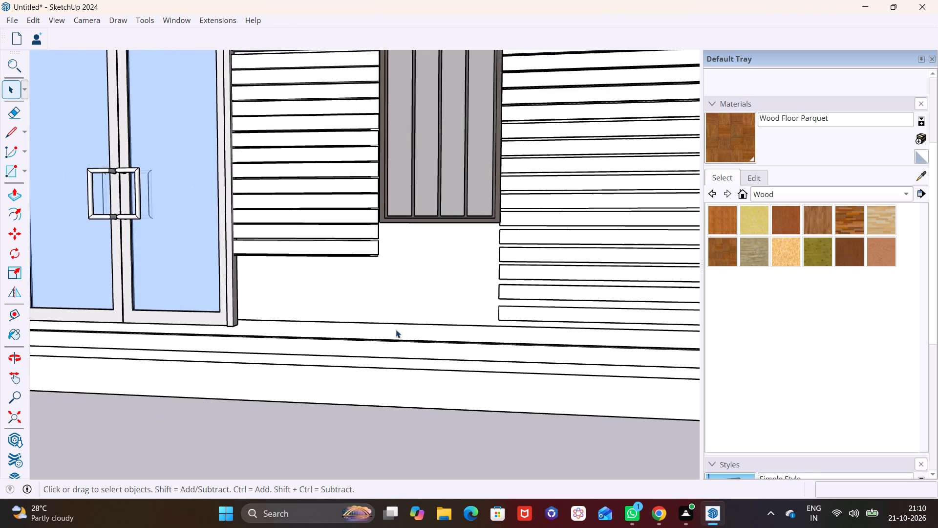
{"action": "middle_click_drag", "start_coordinate": [405, 330], "coordinate": [129, 315]}
{"action": "scroll", "coordinate": [304, 319], "scroll_direction": "down", "scroll_amount": 3}
{"action": "middle_click_drag", "start_coordinate": [358, 327], "coordinate": [349, 324], "text": "shift"}
{"action": "middle_click_drag", "start_coordinate": [331, 313], "coordinate": [466, 323]}
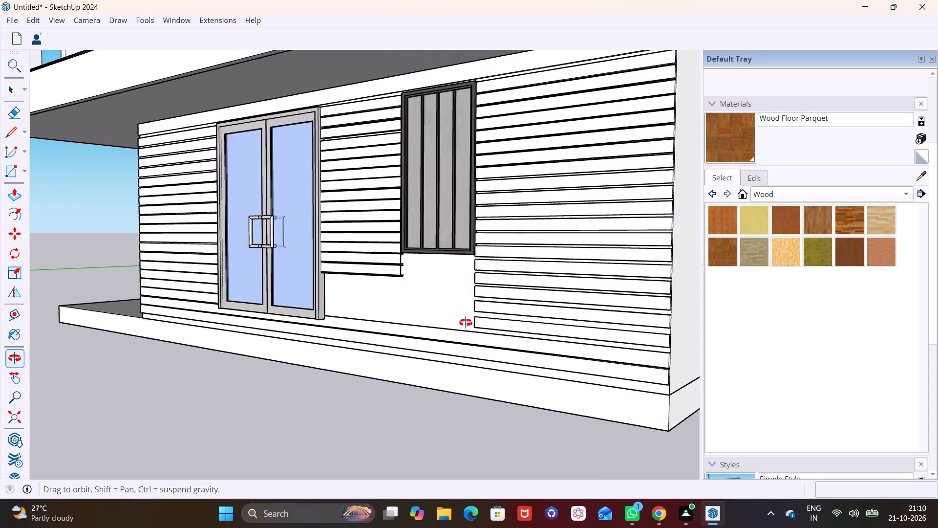
{"action": "middle_click_drag", "start_coordinate": [466, 323], "coordinate": [509, 319]}
{"action": "scroll", "coordinate": [484, 318], "scroll_direction": "up", "scroll_amount": 4}
{"action": "scroll", "coordinate": [396, 272], "scroll_direction": "up", "scroll_amount": 1, "text": "shift"}
{"action": "middle_click_drag", "start_coordinate": [395, 272], "coordinate": [388, 327], "text": "shift"}
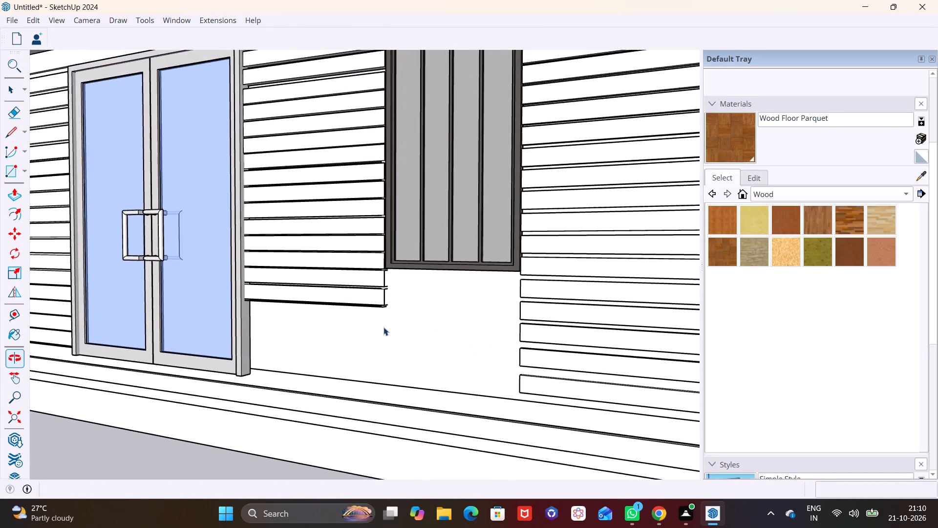
{"action": "scroll", "coordinate": [348, 288], "scroll_direction": "up", "scroll_amount": 7}
{"action": "left_click", "coordinate": [341, 288]}
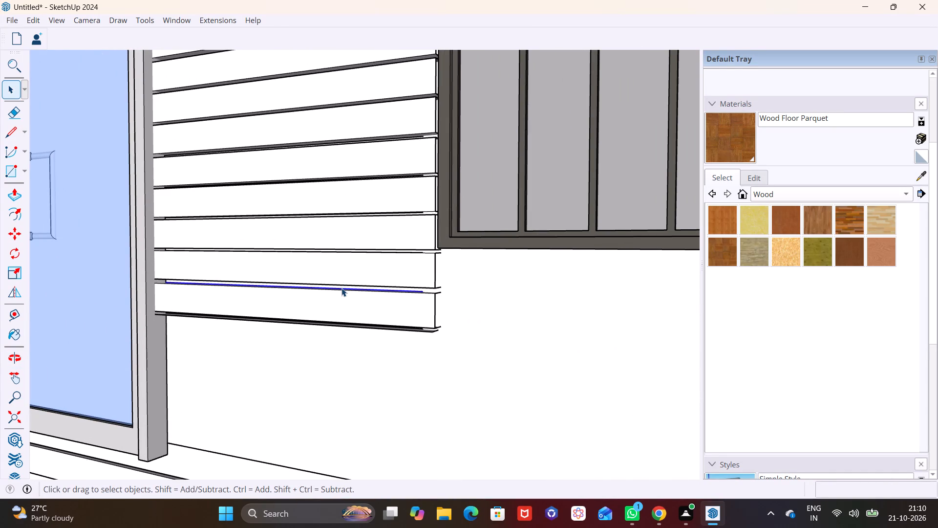
{"action": "key", "text": "Delete"}
{"action": "left_click", "coordinate": [352, 295]}
{"action": "key", "text": "Delete"}
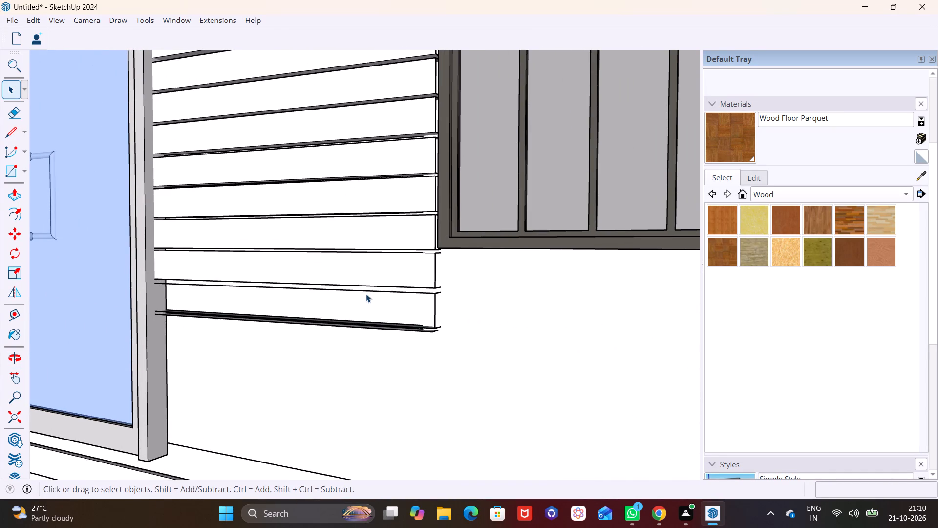
{"action": "left_click", "coordinate": [368, 293]}
{"action": "key", "text": "Delete"}
{"action": "key", "text": "ctrl+z"}
Delete the long bottom edges of the lowest remaining strip between door and window.
{"action": "left_click", "coordinate": [379, 329]}
{"action": "key", "text": "Delete"}
{"action": "left_click", "coordinate": [384, 327]}
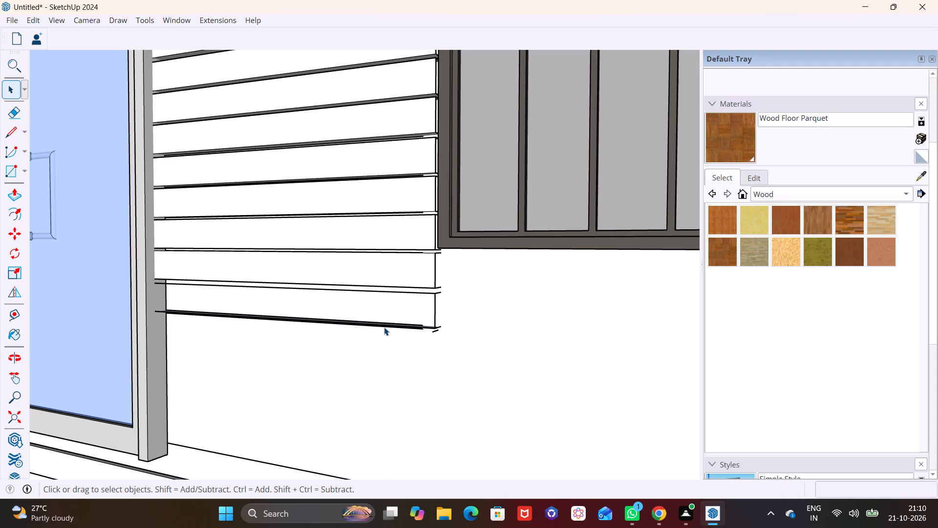
{"action": "key", "text": "Delete"}
{"action": "left_click", "coordinate": [384, 321]}
{"action": "key", "text": "Delete"}
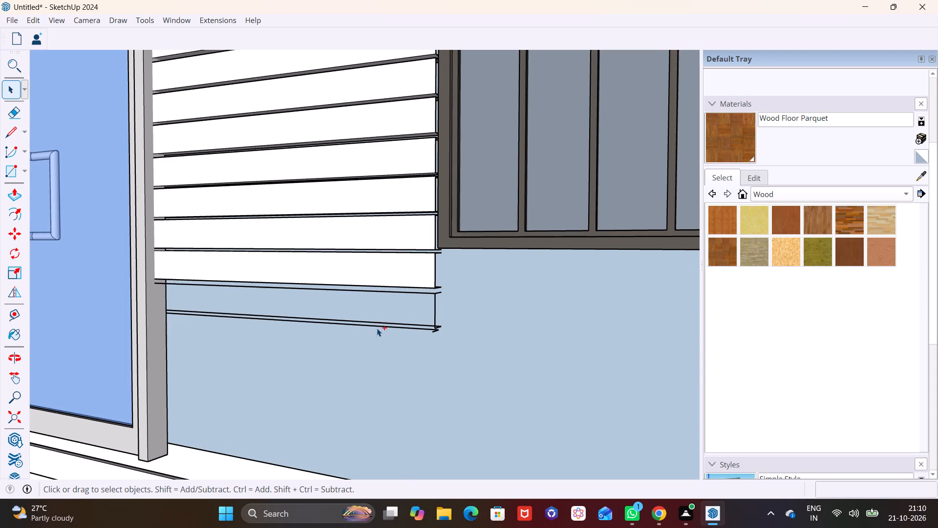
{"action": "key", "text": "ctrl+z"}
{"action": "left_click", "coordinate": [380, 329]}
{"action": "left_click", "coordinate": [381, 326]}
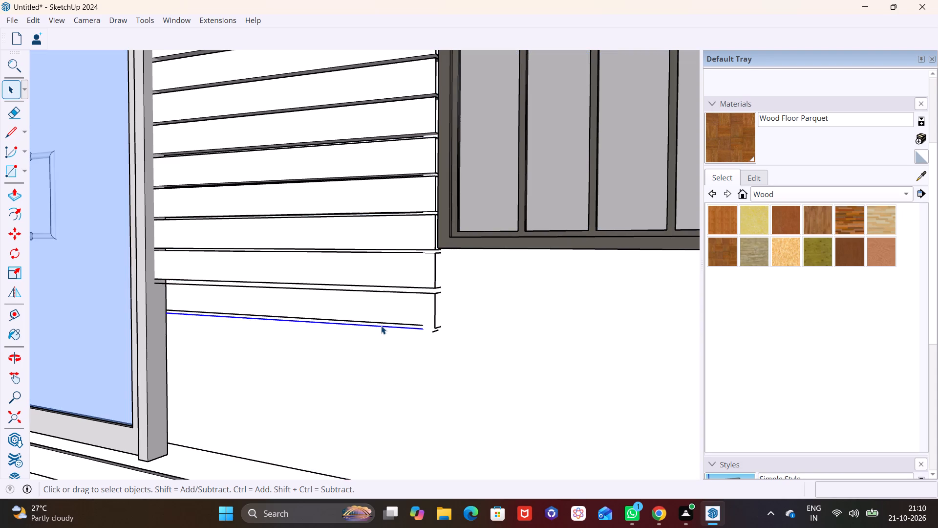
{"action": "key", "text": "Delete"}
{"action": "left_click", "coordinate": [387, 323]}
{"action": "key", "text": "Delete"}
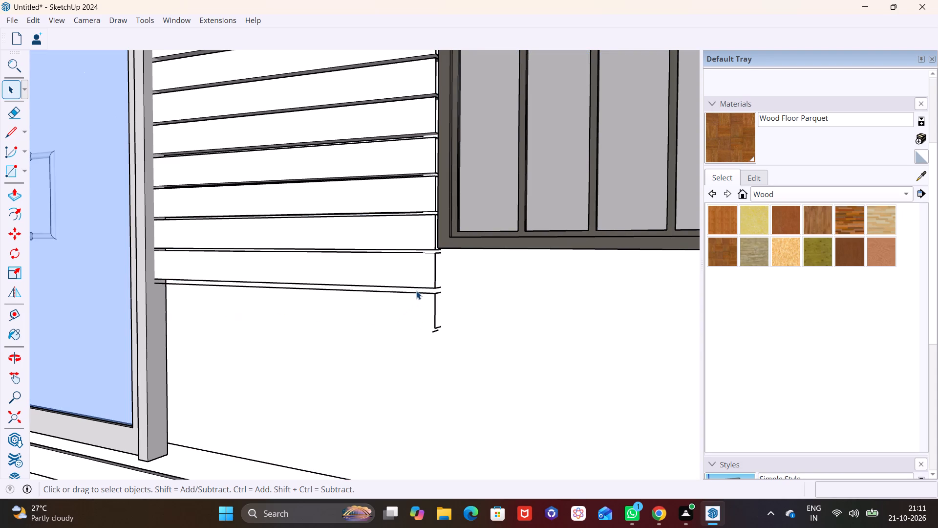
Delete that strip's remaining long top edge and its leftover vertical and short end edges.
{"action": "left_click", "coordinate": [416, 291]}
{"action": "left_click", "coordinate": [418, 294]}
{"action": "key", "text": "Delete"}
{"action": "scroll", "coordinate": [434, 296], "scroll_direction": "up", "scroll_amount": 4}
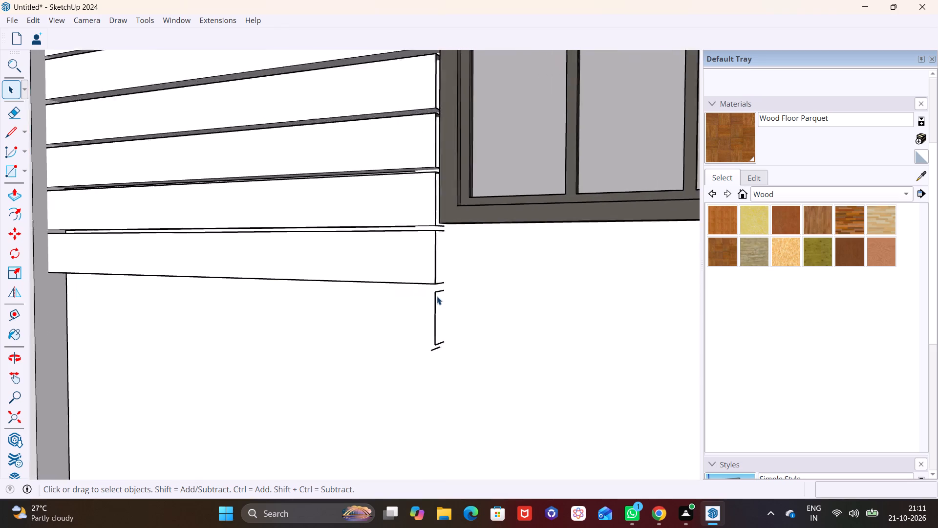
{"action": "scroll", "coordinate": [437, 296], "scroll_direction": "up", "scroll_amount": 4}
{"action": "left_click_drag", "start_coordinate": [424, 283], "coordinate": [463, 390]}
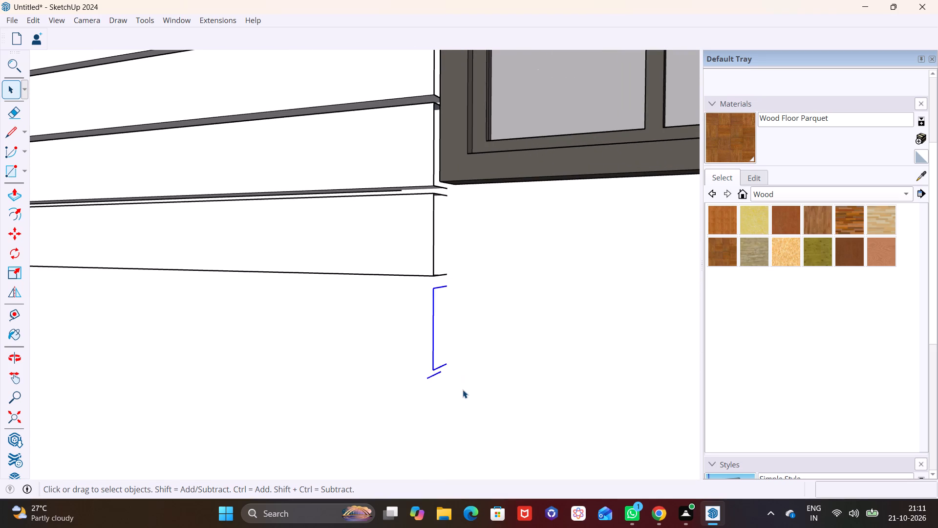
{"action": "key", "text": "Delete"}
Delete the window-side end edge and the top edges of the next strip just below the window sill.
{"action": "scroll", "coordinate": [434, 245], "scroll_direction": "down", "scroll_amount": 14}
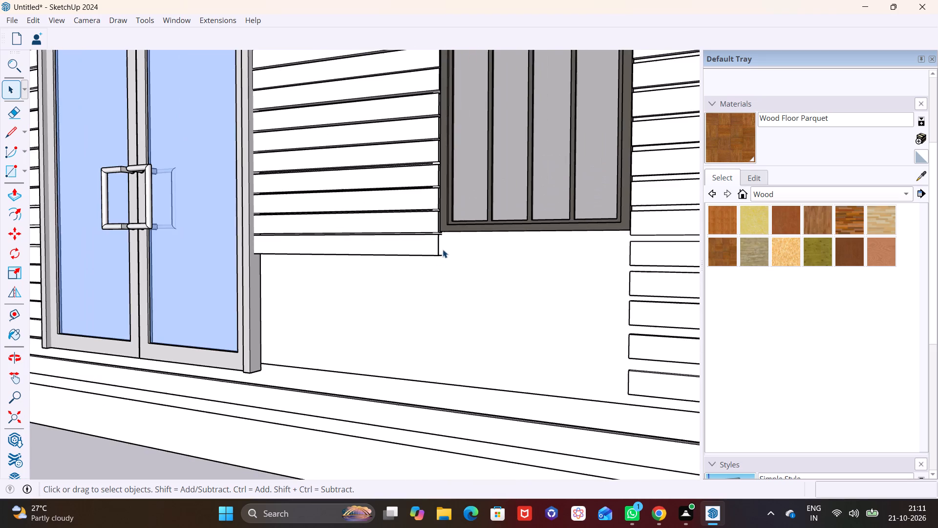
{"action": "scroll", "coordinate": [445, 250], "scroll_direction": "up", "scroll_amount": 13}
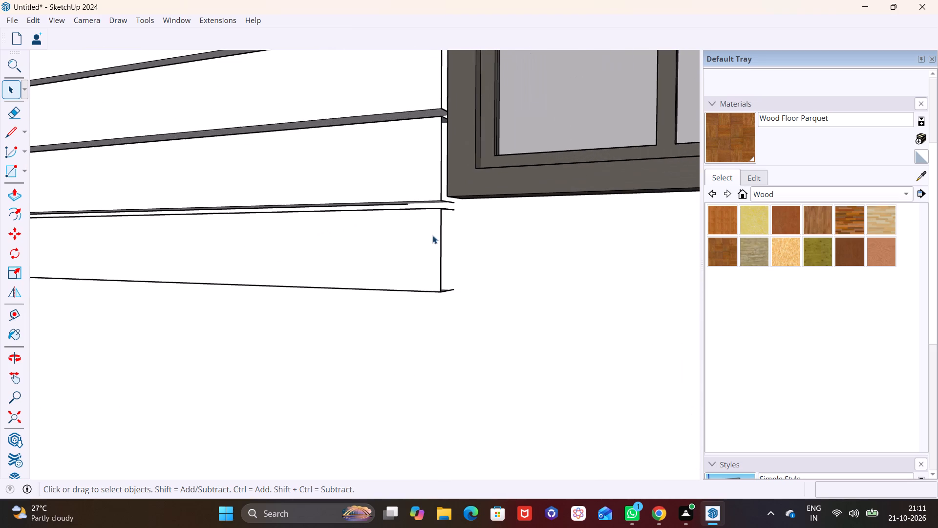
{"action": "left_click", "coordinate": [441, 222]}
{"action": "key", "text": "Delete"}
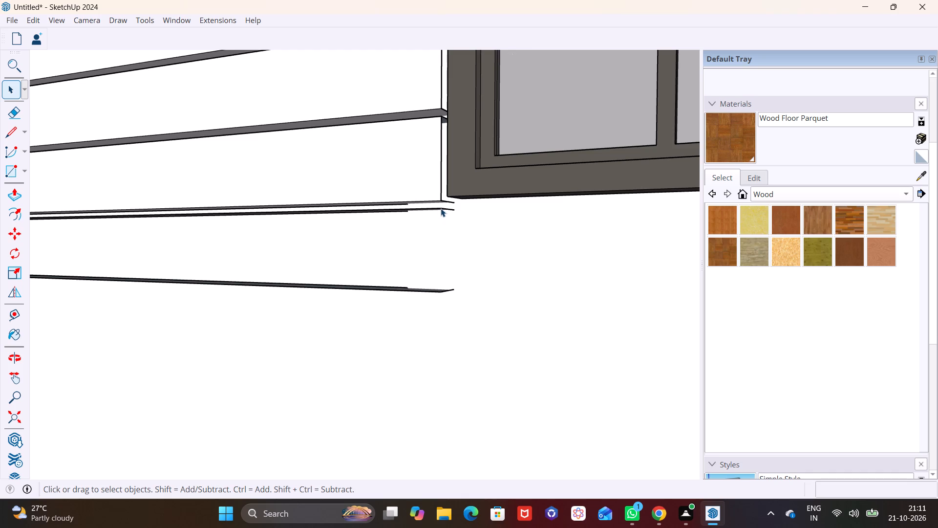
{"action": "left_click", "coordinate": [441, 208]}
{"action": "key", "text": "Delete"}
{"action": "left_click", "coordinate": [403, 211]}
{"action": "key", "text": "Delete"}
{"action": "left_click", "coordinate": [405, 209]}
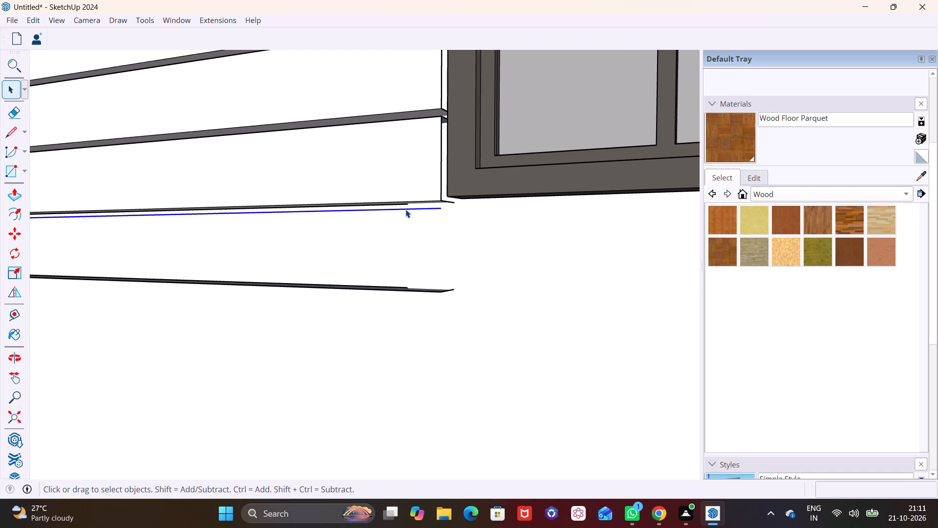
{"action": "key", "text": "Delete"}
Delete the bottom edges and short leftover end edge of the strip just below the window sill.
{"action": "left_click", "coordinate": [423, 292]}
{"action": "key", "text": "Delete"}
{"action": "left_click", "coordinate": [406, 288]}
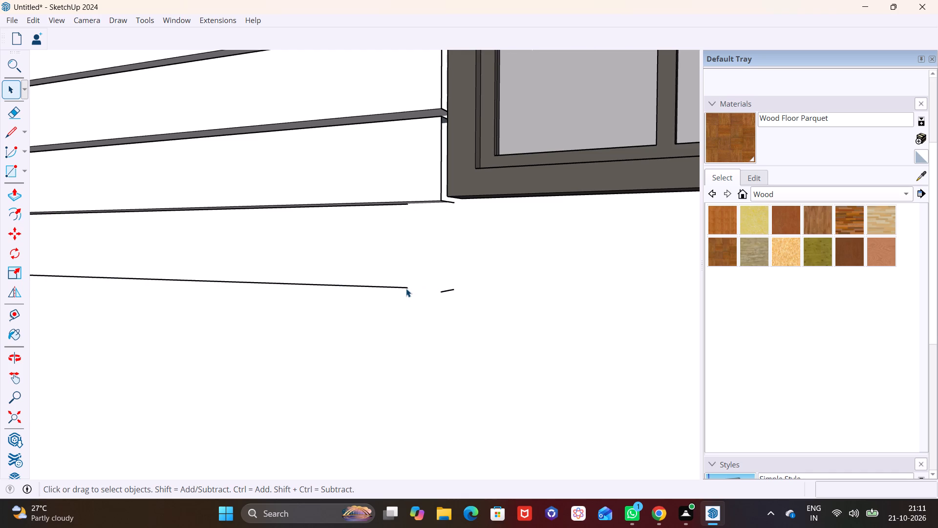
{"action": "key", "text": "Delete"}
{"action": "key", "text": "ctrl+z"}
{"action": "left_click_drag", "start_coordinate": [428, 260], "coordinate": [480, 309]}
{"action": "key", "text": "Delete"}
{"action": "left_click", "coordinate": [403, 288]}
{"action": "key", "text": "Delete"}
Examine the open ends of the strips on the far side of the window, below sill level.
{"action": "scroll", "coordinate": [397, 289], "scroll_direction": "down", "scroll_amount": 5}
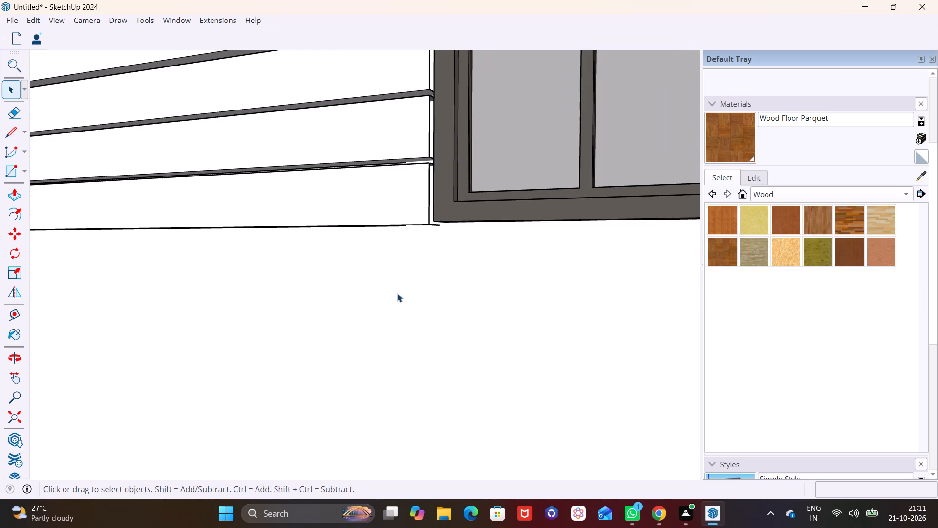
{"action": "scroll", "coordinate": [397, 293], "scroll_direction": "down", "scroll_amount": 3}
{"action": "middle_click_drag", "start_coordinate": [418, 308], "coordinate": [602, 330]}
{"action": "scroll", "coordinate": [466, 287], "scroll_direction": "down", "scroll_amount": 7}
{"action": "middle_click_drag", "start_coordinate": [419, 284], "coordinate": [381, 269], "text": "shift"}
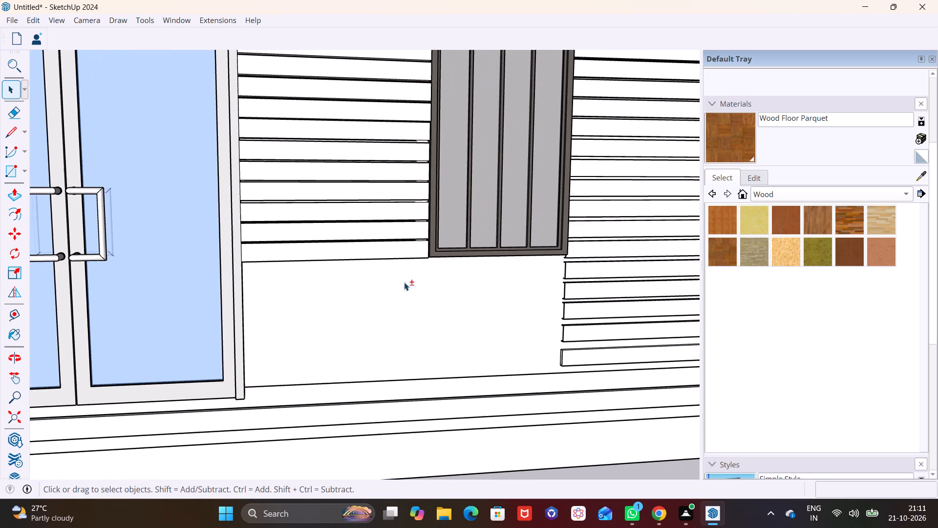
{"action": "middle_click_drag", "start_coordinate": [491, 299], "coordinate": [558, 309]}
{"action": "scroll", "coordinate": [542, 306], "scroll_direction": "up", "scroll_amount": 8}
{"action": "middle_click_drag", "start_coordinate": [541, 307], "coordinate": [616, 282]}
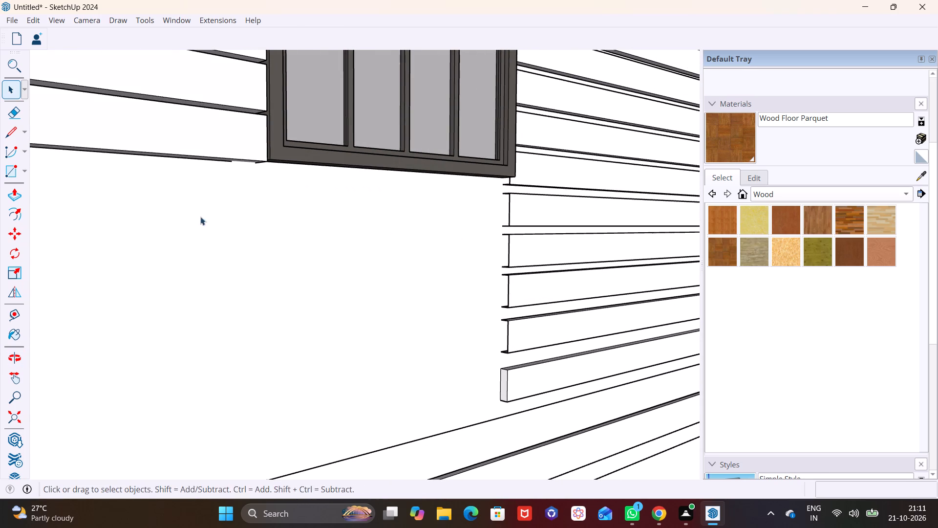
Draw vertical lines closing the open ends of the two strips just above the already closed lowest strip end, beyond the window.
{"action": "left_click", "coordinate": [9, 131]}
{"action": "scroll", "coordinate": [510, 410], "scroll_direction": "up", "scroll_amount": 6}
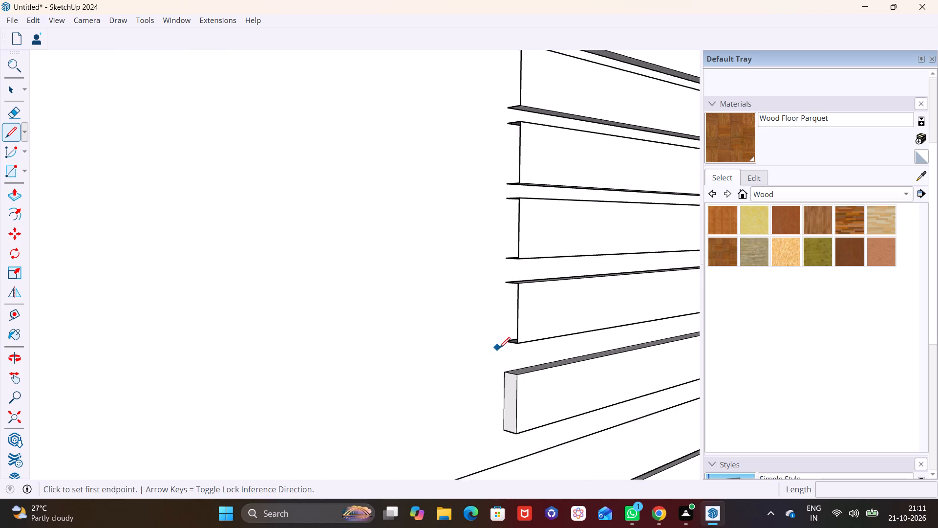
{"action": "middle_click_drag", "start_coordinate": [504, 348], "coordinate": [629, 352]}
{"action": "left_click", "coordinate": [479, 278]}
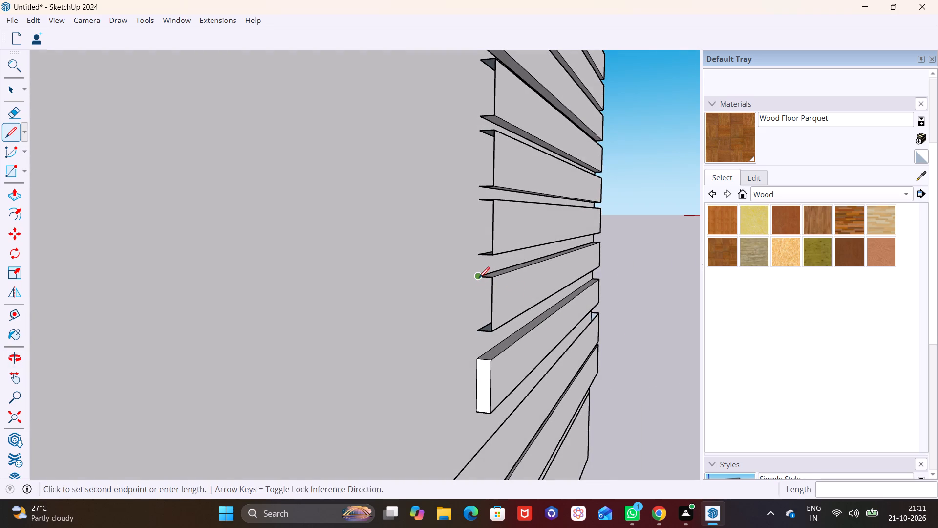
{"action": "left_click", "coordinate": [481, 328]}
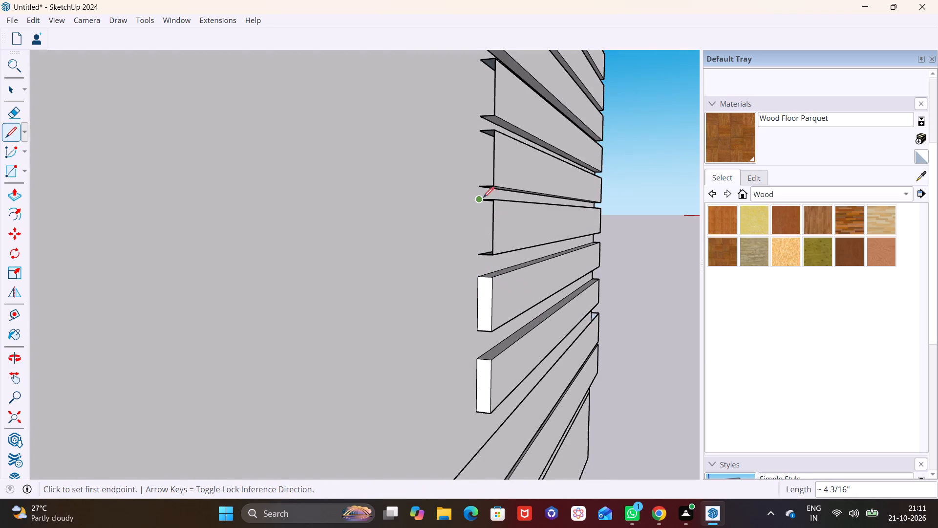
{"action": "left_click", "coordinate": [483, 197]}
{"action": "left_click", "coordinate": [482, 251]}
Draw vertical lines closing the open ends of the next two strips up, towards the window sill.
{"action": "scroll", "coordinate": [479, 254], "scroll_direction": "down", "scroll_amount": 3}
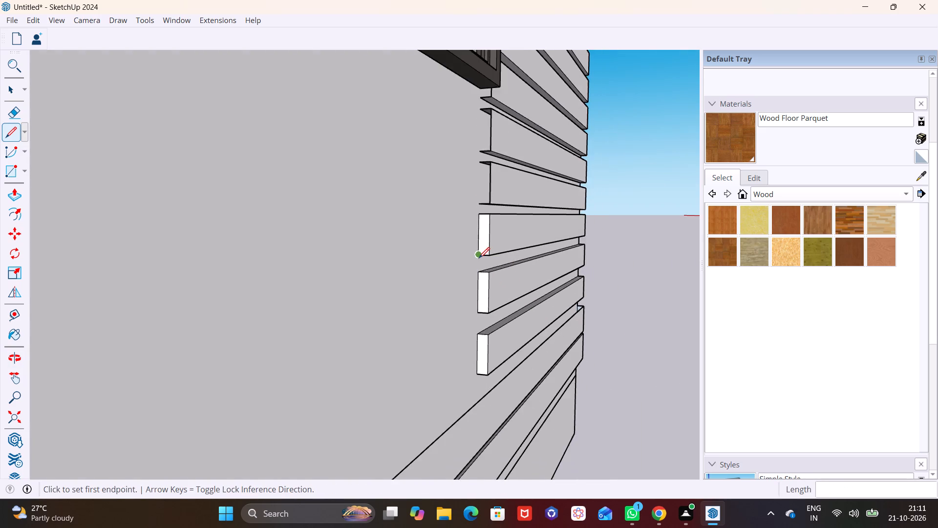
{"action": "scroll", "coordinate": [478, 259], "scroll_direction": "down", "scroll_amount": 2}
{"action": "middle_click_drag", "start_coordinate": [478, 259], "coordinate": [474, 395], "text": "shift"}
{"action": "scroll", "coordinate": [474, 321], "scroll_direction": "up", "scroll_amount": 6}
{"action": "left_click", "coordinate": [475, 312]}
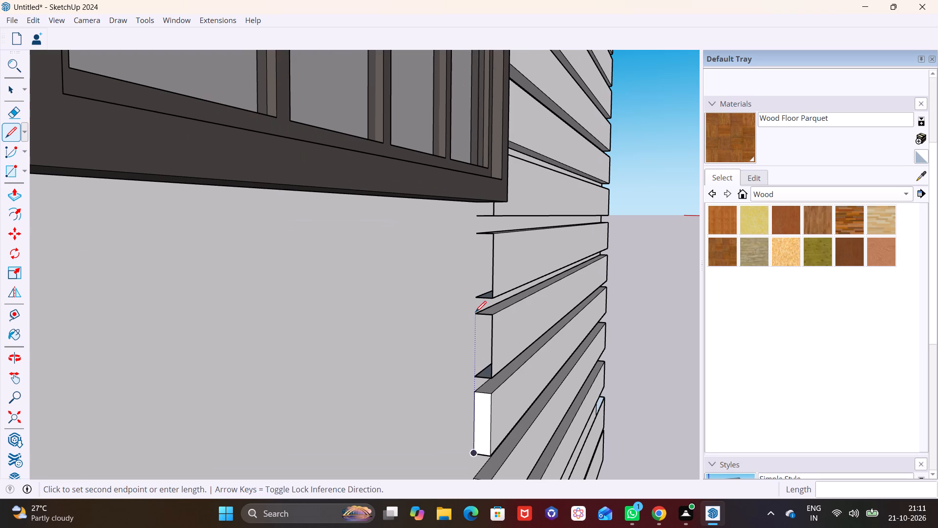
{"action": "left_click", "coordinate": [476, 375]}
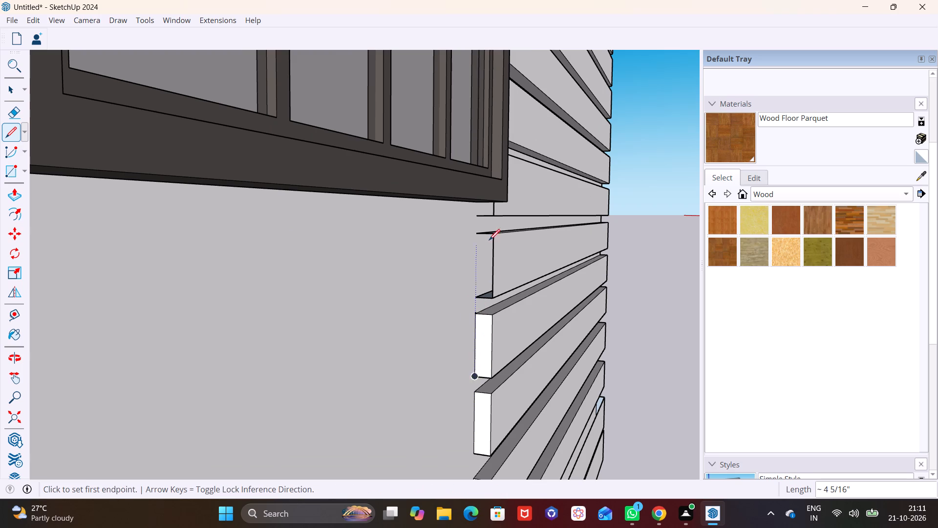
{"action": "left_click", "coordinate": [479, 231]}
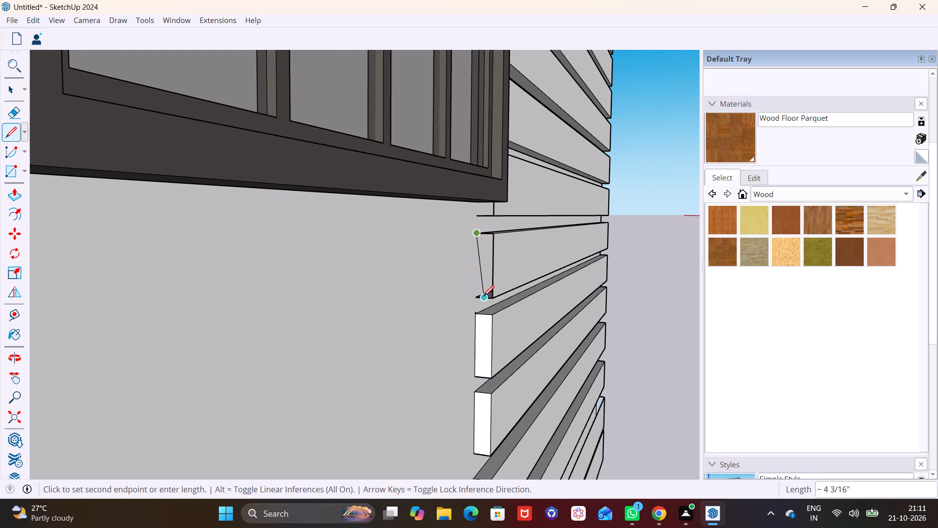
{"action": "left_click", "coordinate": [477, 295]}
Push/Pull the end face of the uppermost closed strip below the window across to the door frame.
{"action": "key", "text": "space"}
{"action": "left_click", "coordinate": [488, 271]}
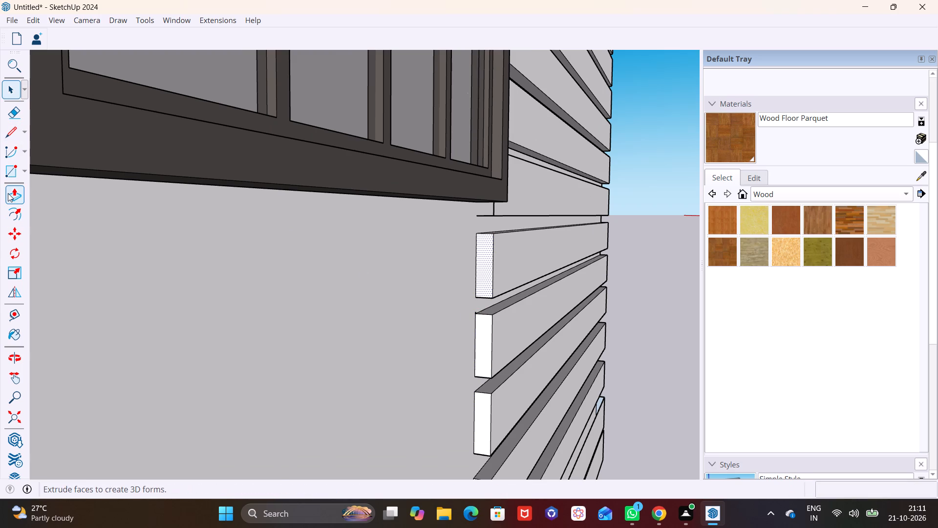
{"action": "left_click", "coordinate": [10, 194]}
{"action": "left_click", "coordinate": [480, 281]}
{"action": "scroll", "coordinate": [319, 286], "scroll_direction": "down", "scroll_amount": 2}
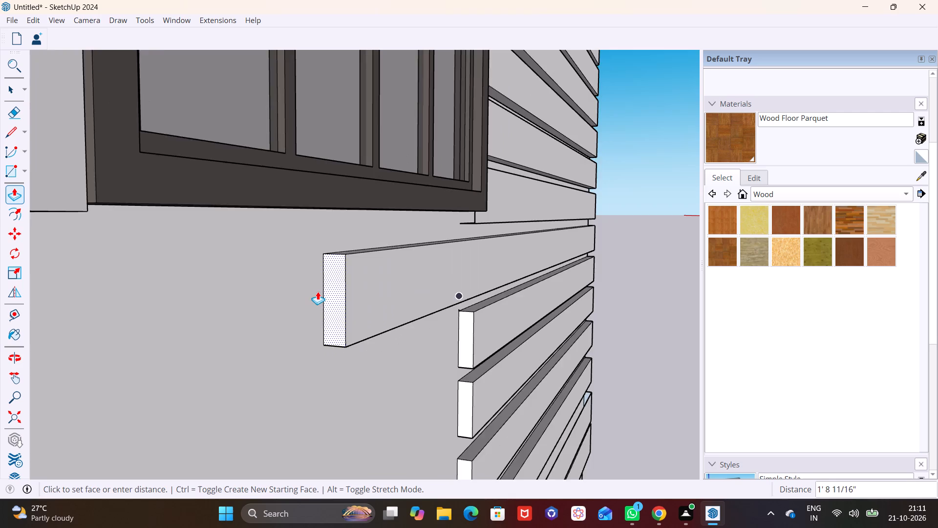
{"action": "scroll", "coordinate": [318, 291], "scroll_direction": "down", "scroll_amount": 8}
{"action": "middle_click_drag", "start_coordinate": [298, 307], "coordinate": [427, 227], "text": "shift"}
{"action": "scroll", "coordinate": [203, 240], "scroll_direction": "down", "scroll_amount": 10}
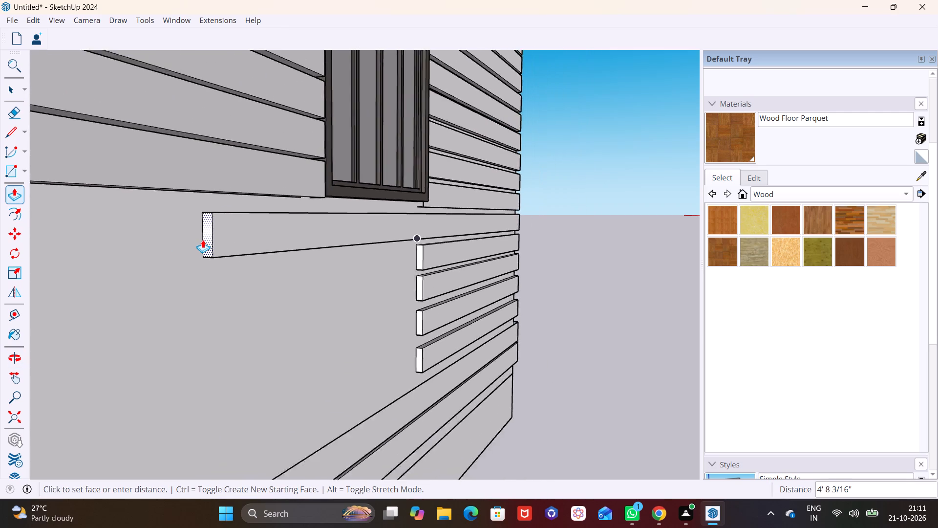
{"action": "scroll", "coordinate": [203, 240], "scroll_direction": "down", "scroll_amount": 3}
{"action": "left_click", "coordinate": [117, 240]}
Push/Pull the second strip's end face about 6' 7 3/8" towards the door frame.
{"action": "scroll", "coordinate": [363, 255], "scroll_direction": "up", "scroll_amount": 7}
{"action": "key", "text": "space"}
{"action": "left_click", "coordinate": [347, 255]}
{"action": "left_click", "coordinate": [17, 189]}
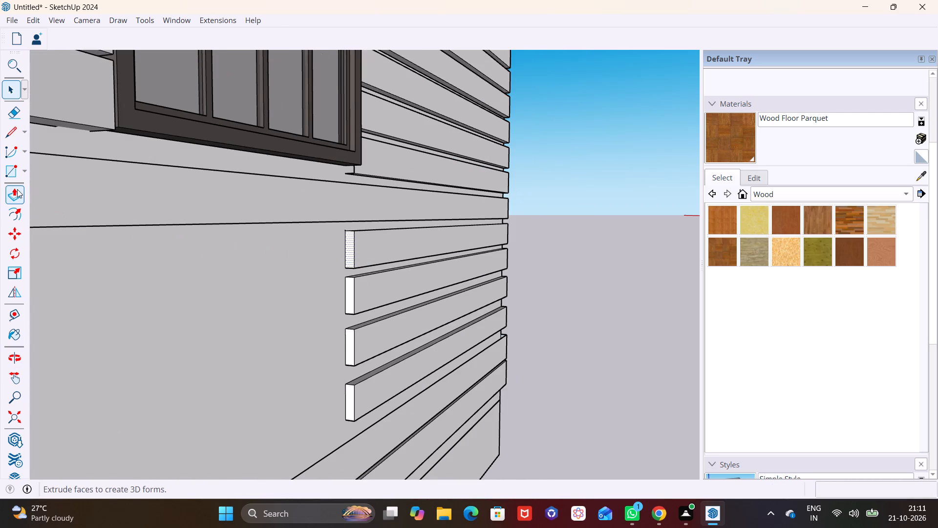
{"action": "left_click", "coordinate": [349, 248]}
{"action": "scroll", "coordinate": [257, 258], "scroll_direction": "down", "scroll_amount": 7}
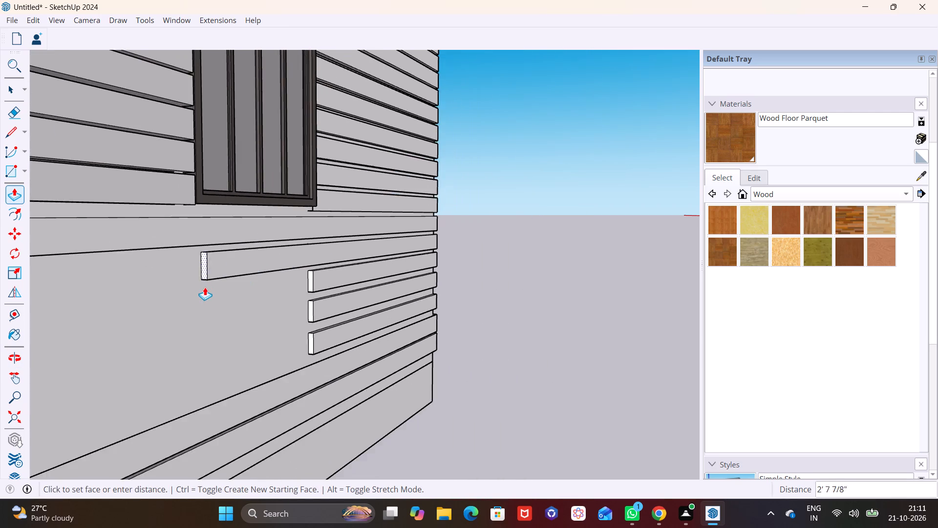
{"action": "scroll", "coordinate": [205, 287], "scroll_direction": "down", "scroll_amount": 3}
{"action": "middle_click_drag", "start_coordinate": [205, 287], "coordinate": [447, 295], "text": "shift"}
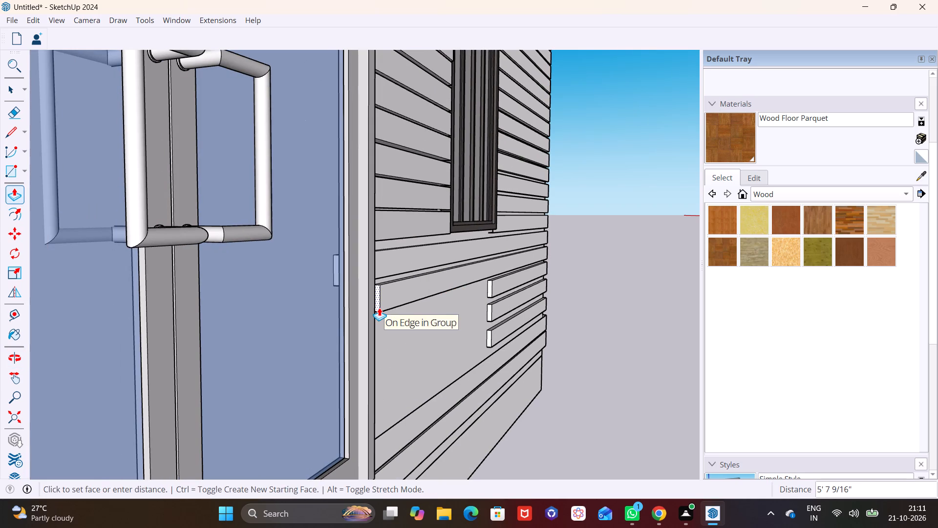
{"action": "middle_click_drag", "start_coordinate": [377, 308], "coordinate": [198, 308]}
{"action": "scroll", "coordinate": [198, 308], "scroll_direction": "up", "scroll_amount": 1}
{"action": "left_click", "coordinate": [212, 301]}
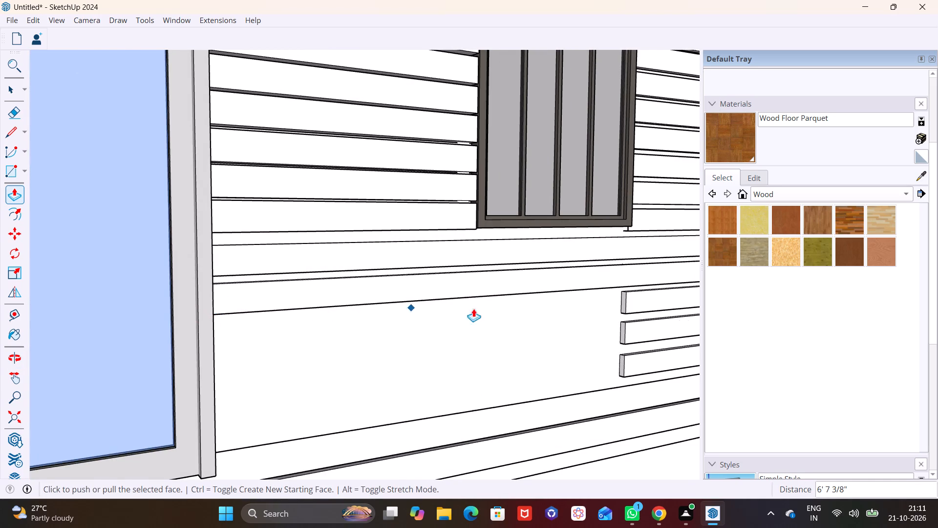
Push/Pull the third strip's end face about 6' 8 11/16" to meet the door frame.
{"action": "scroll", "coordinate": [625, 302], "scroll_direction": "up", "scroll_amount": 2}
{"action": "key", "text": "space"}
{"action": "left_click", "coordinate": [623, 302]}
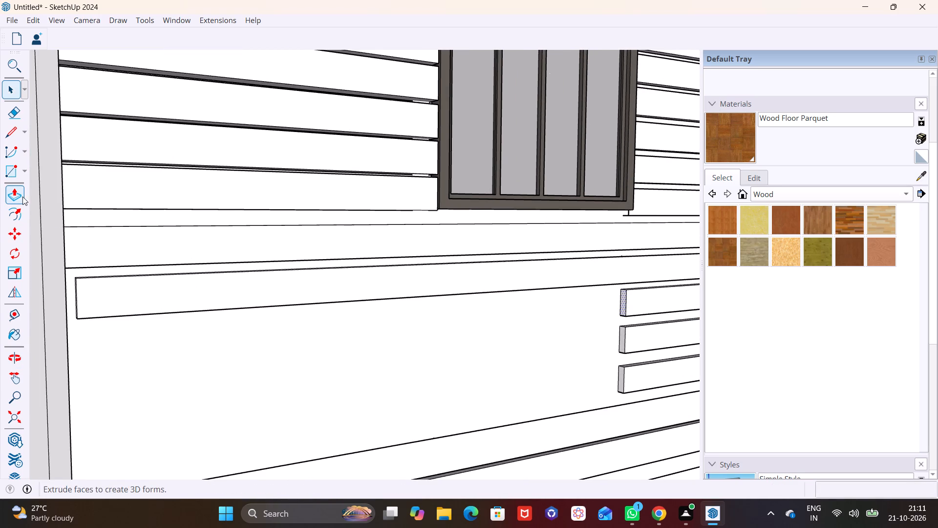
{"action": "left_click", "coordinate": [19, 194]}
{"action": "left_click", "coordinate": [619, 308]}
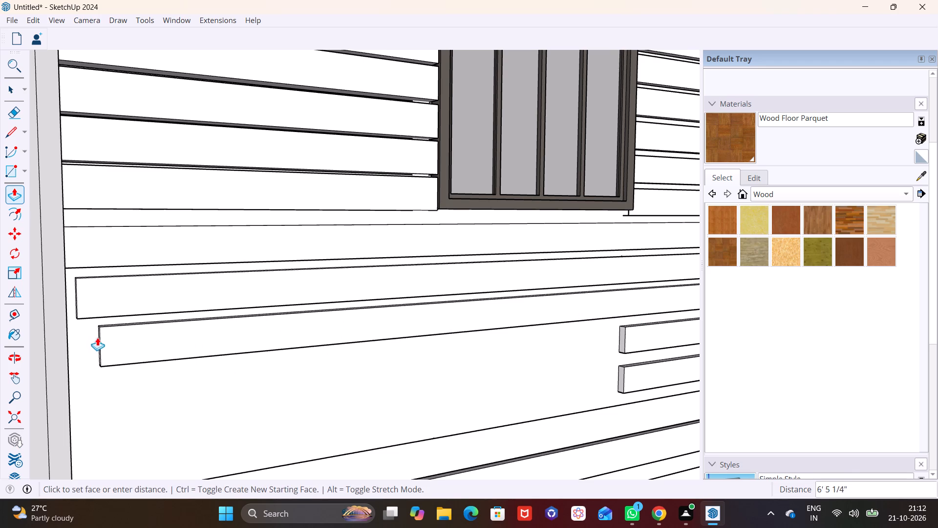
{"action": "left_click", "coordinate": [65, 343]}
Extend the second strip's short end by about 1 5/16" to close its gap at the door frame.
{"action": "scroll", "coordinate": [77, 321], "scroll_direction": "up", "scroll_amount": 3}
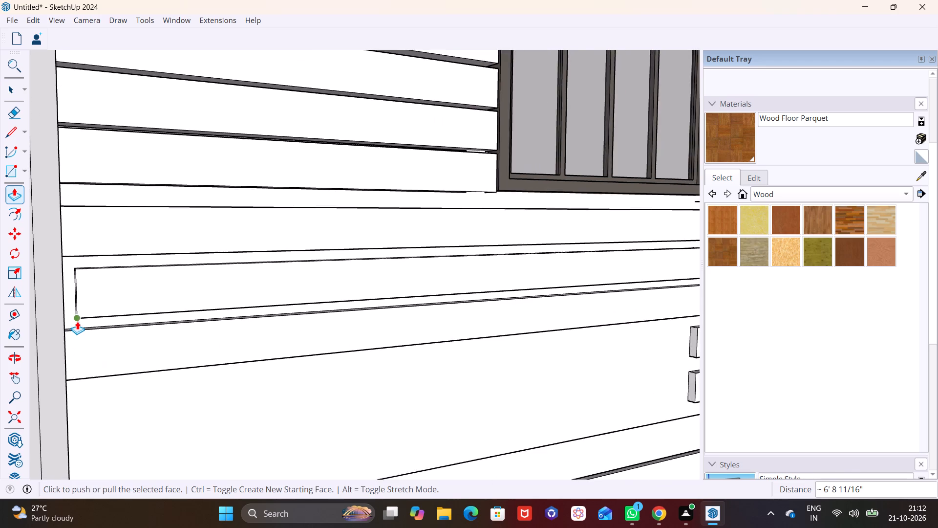
{"action": "scroll", "coordinate": [77, 321], "scroll_direction": "up", "scroll_amount": 1}
{"action": "middle_click_drag", "start_coordinate": [78, 321], "coordinate": [193, 320]}
{"action": "middle_click_drag", "start_coordinate": [163, 323], "coordinate": [74, 334]}
{"action": "scroll", "coordinate": [91, 304], "scroll_direction": "up", "scroll_amount": 7}
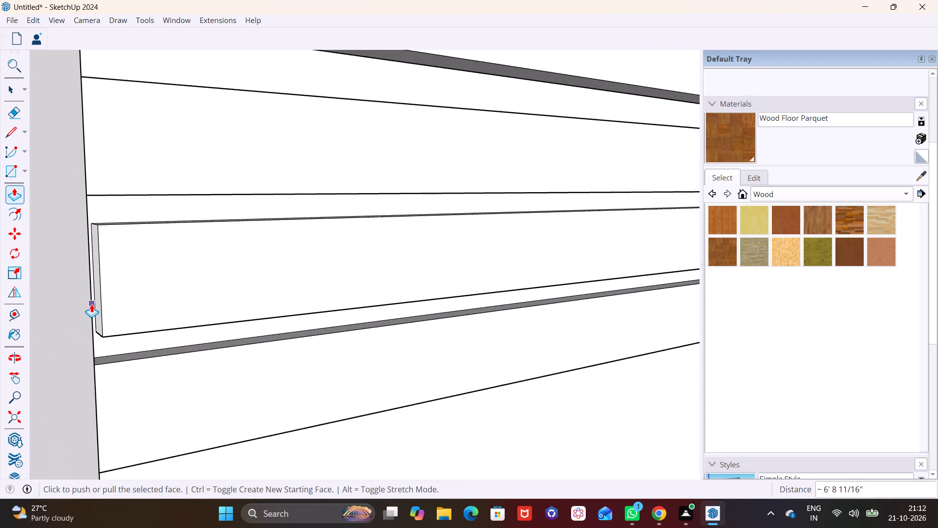
{"action": "scroll", "coordinate": [91, 304], "scroll_direction": "up", "scroll_amount": 2}
{"action": "key", "text": "space"}
{"action": "left_click", "coordinate": [98, 296]}
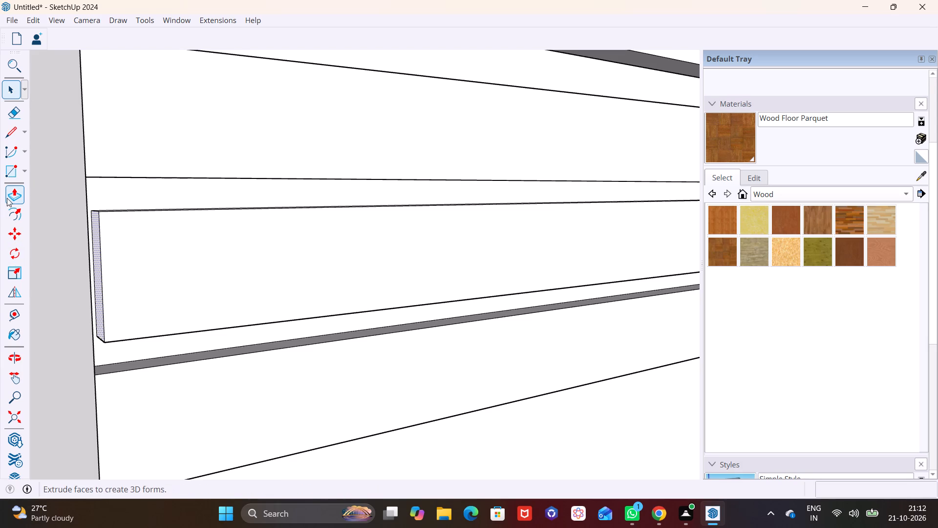
{"action": "left_click", "coordinate": [8, 196]}
{"action": "left_click", "coordinate": [100, 299]}
{"action": "left_click", "coordinate": [92, 300]}
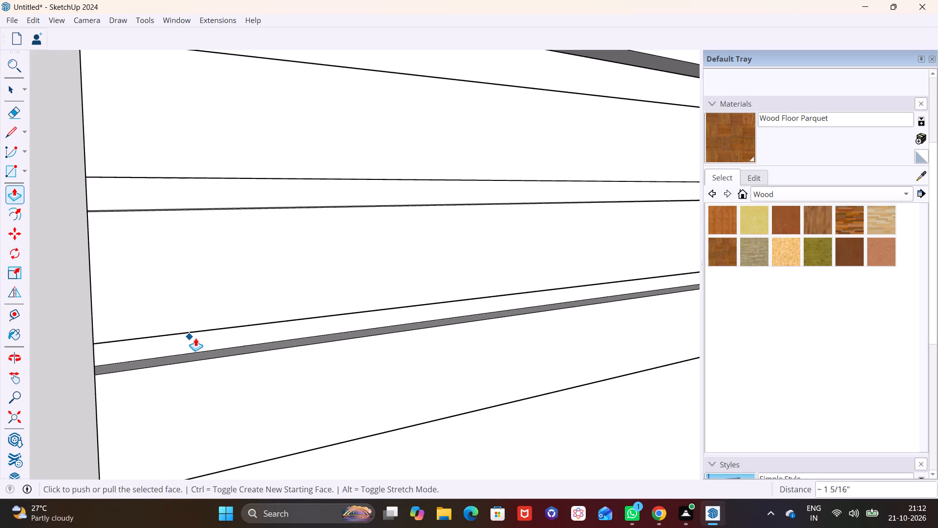
Push/Pull the fourth strip's end face about 6' 8 11/16" to meet the door frame.
{"action": "scroll", "coordinate": [198, 340], "scroll_direction": "down", "scroll_amount": 12}
{"action": "scroll", "coordinate": [305, 354], "scroll_direction": "down", "scroll_amount": 2}
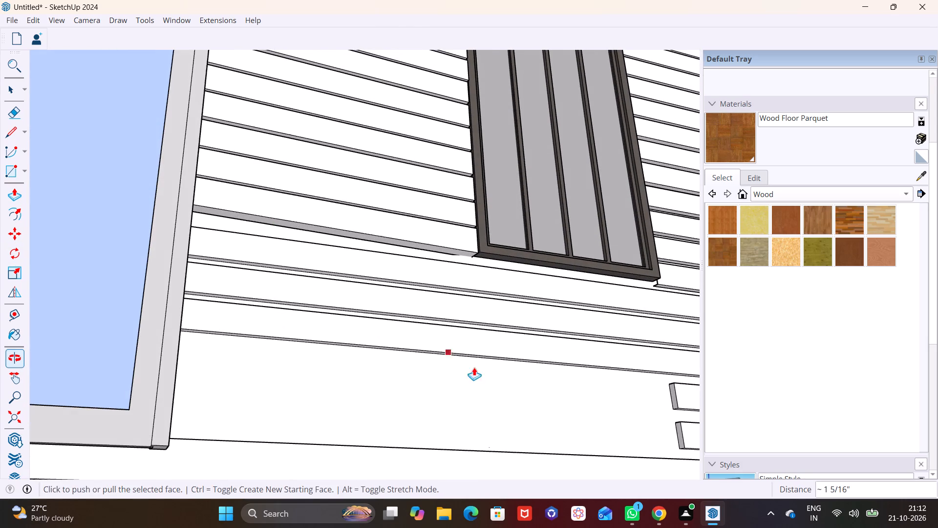
{"action": "middle_click_drag", "start_coordinate": [531, 424], "coordinate": [350, 251], "text": "shift"}
{"action": "middle_click_drag", "start_coordinate": [398, 256], "coordinate": [450, 276]}
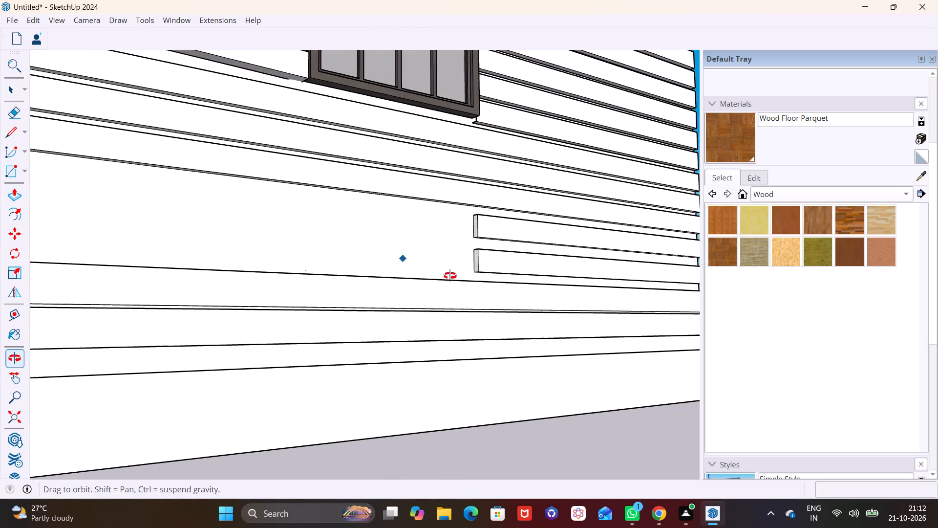
{"action": "middle_click_drag", "start_coordinate": [450, 276], "coordinate": [451, 276]}
{"action": "middle_click_drag", "start_coordinate": [401, 246], "coordinate": [503, 268], "text": "shift"}
{"action": "key", "text": "space"}
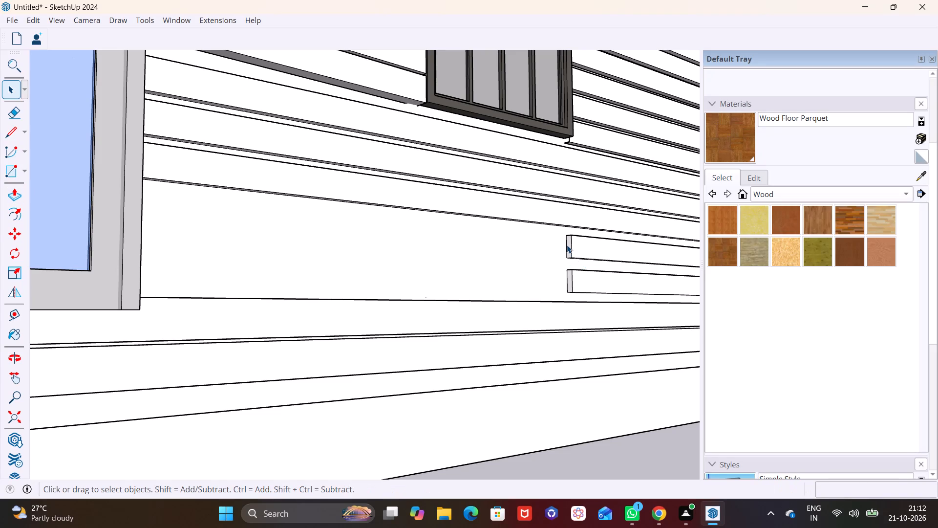
{"action": "left_click", "coordinate": [567, 243]}
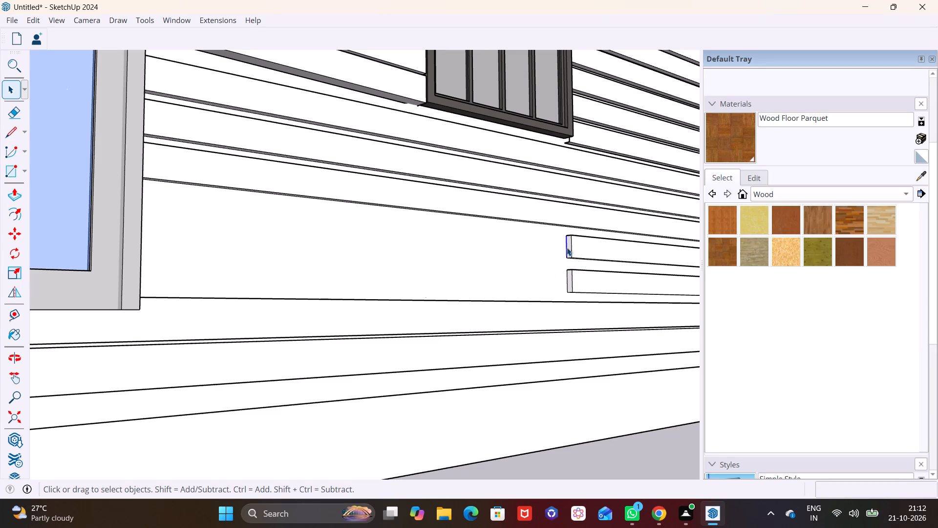
{"action": "left_click", "coordinate": [567, 247]}
{"action": "left_click", "coordinate": [569, 246]}
{"action": "scroll", "coordinate": [561, 243], "scroll_direction": "up", "scroll_amount": 6}
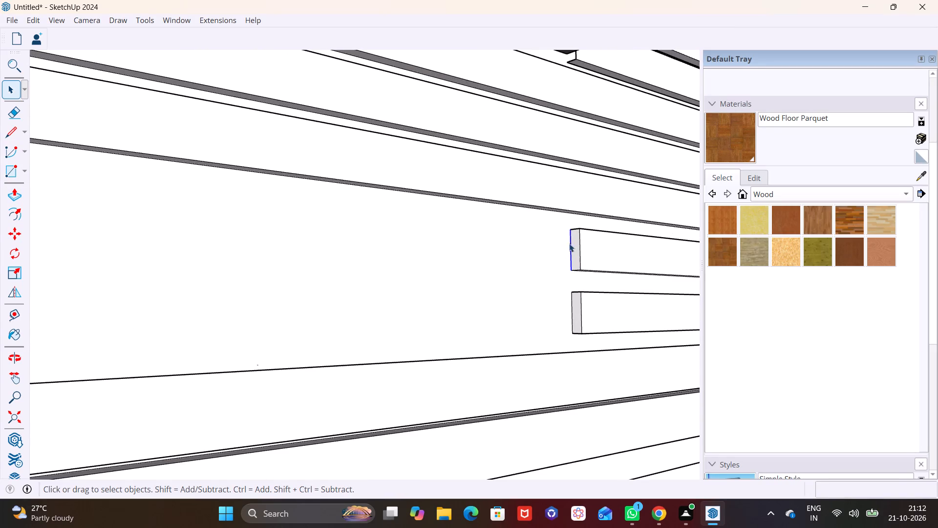
{"action": "left_click", "coordinate": [576, 244]}
{"action": "left_click", "coordinate": [13, 197]}
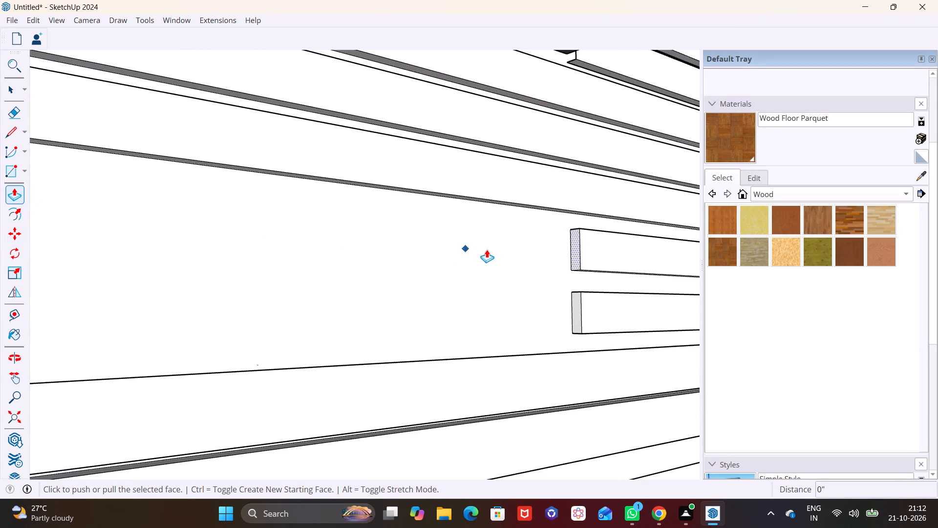
{"action": "left_click", "coordinate": [576, 251]}
{"action": "scroll", "coordinate": [402, 256], "scroll_direction": "down", "scroll_amount": 9}
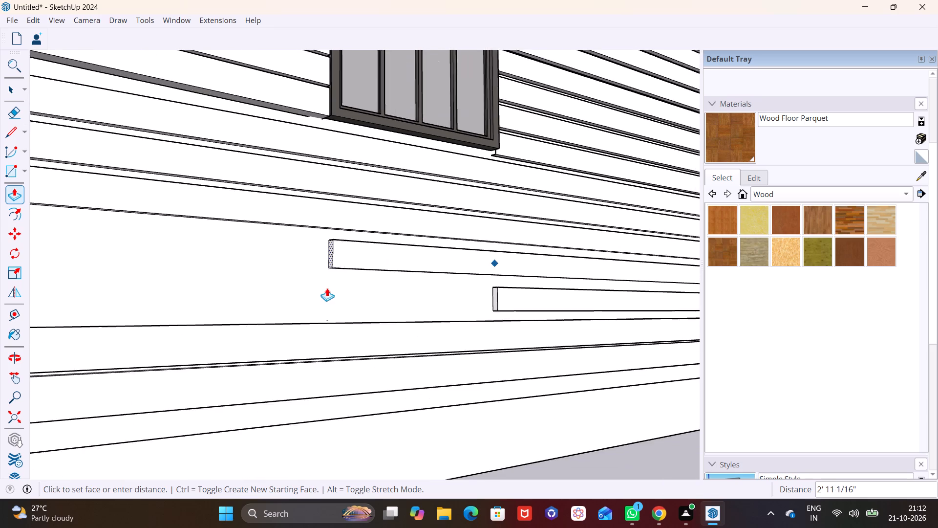
{"action": "scroll", "coordinate": [327, 288], "scroll_direction": "down", "scroll_amount": 2}
{"action": "left_click", "coordinate": [123, 275]}
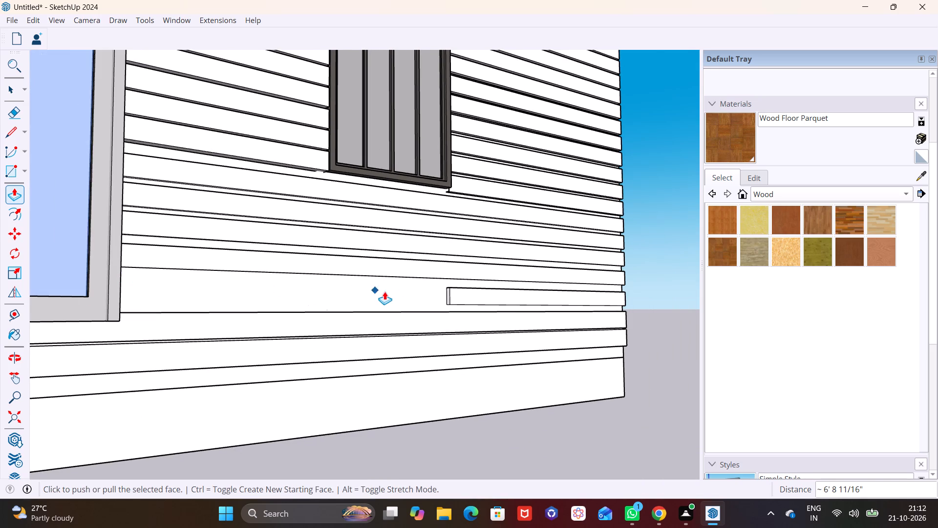
Push/Pull the end face of the last short strip, the lowest one, across to the door frame.
{"action": "scroll", "coordinate": [393, 291], "scroll_direction": "up", "scroll_amount": 9}
{"action": "key", "text": "space"}
{"action": "left_click", "coordinate": [507, 305]}
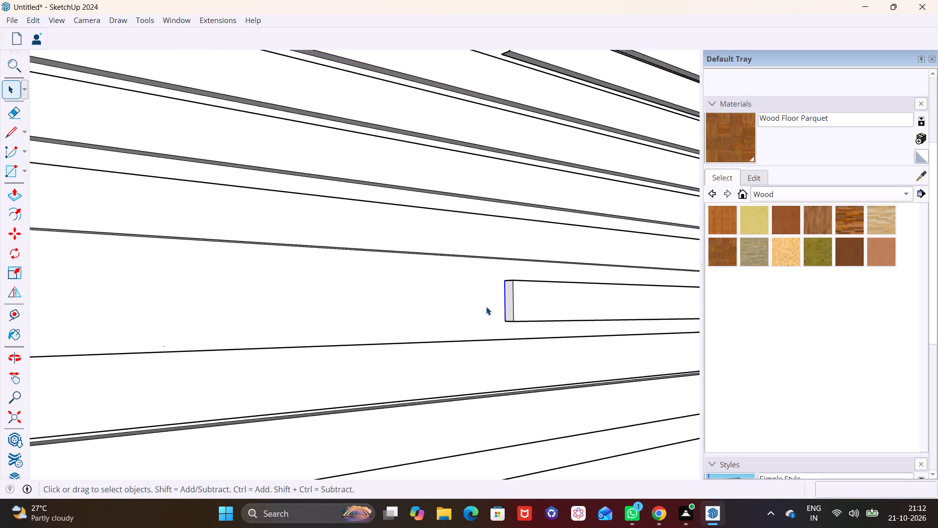
{"action": "left_click", "coordinate": [509, 301]}
{"action": "left_click", "coordinate": [11, 198]}
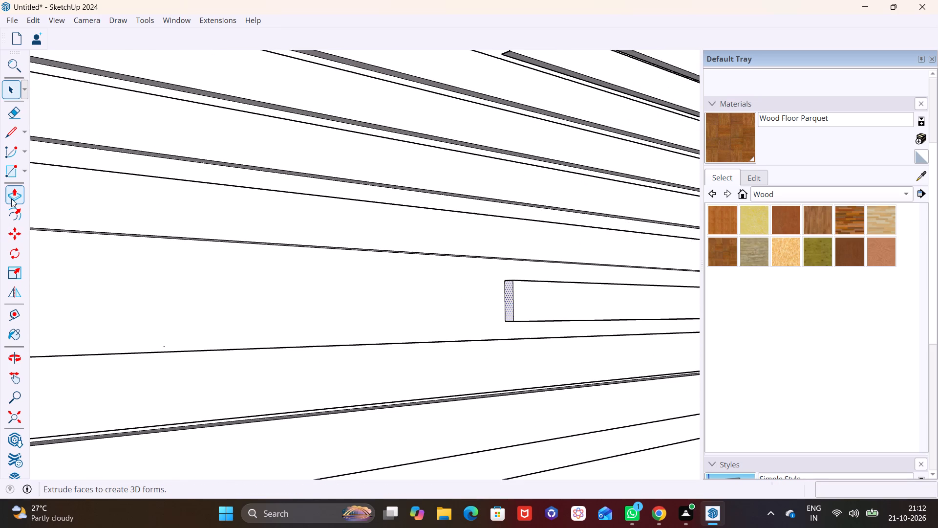
{"action": "left_click", "coordinate": [510, 305]}
{"action": "scroll", "coordinate": [377, 312], "scroll_direction": "down", "scroll_amount": 7}
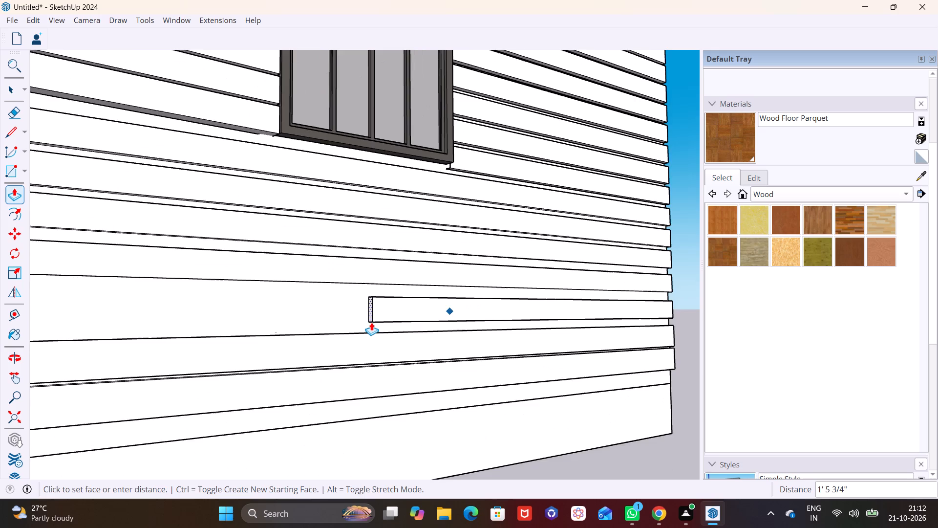
{"action": "scroll", "coordinate": [371, 322], "scroll_direction": "down", "scroll_amount": 4}
{"action": "middle_click_drag", "start_coordinate": [366, 325], "coordinate": [410, 318], "text": "shift"}
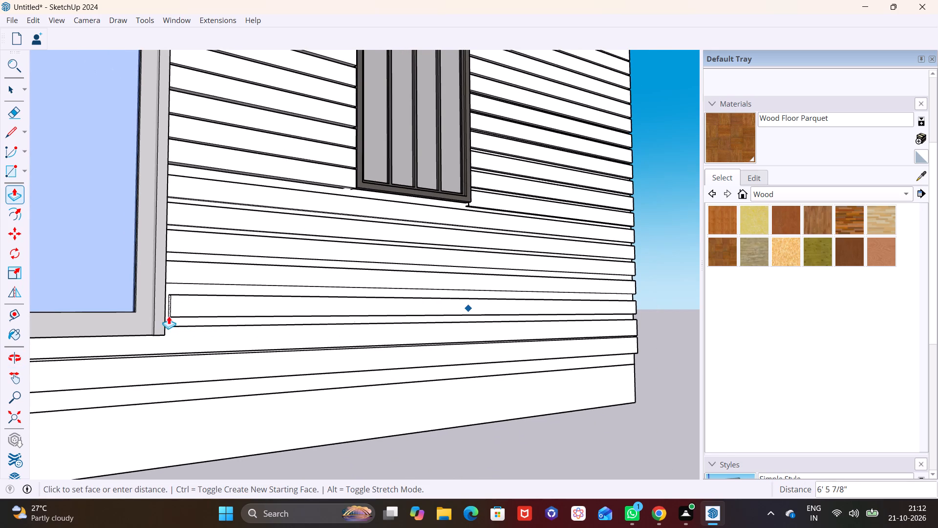
{"action": "left_click", "coordinate": [166, 315]}
Examine the ground-floor facade around the door and window, including the strips running below the sill.
{"action": "key", "text": "space"}
{"action": "middle_click_drag", "start_coordinate": [472, 344], "coordinate": [291, 359]}
{"action": "scroll", "coordinate": [326, 356], "scroll_direction": "down", "scroll_amount": 7}
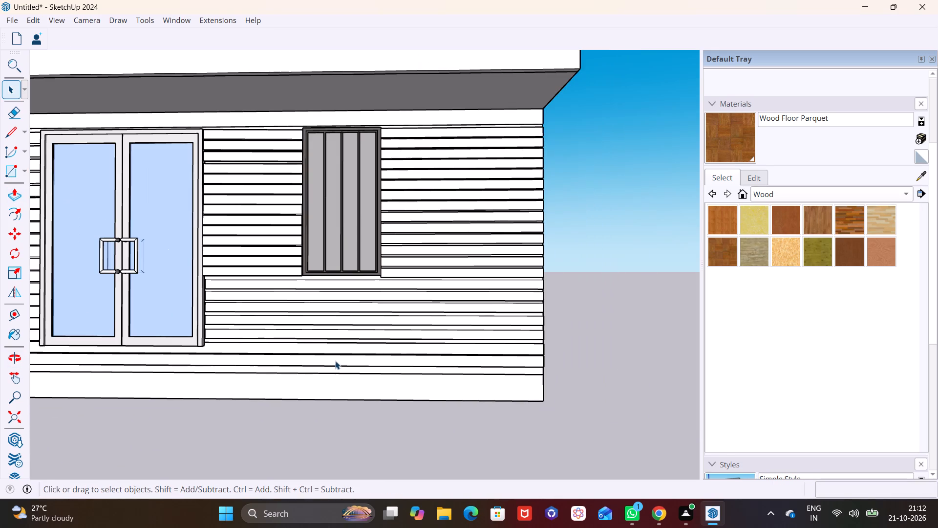
{"action": "middle_click_drag", "start_coordinate": [236, 341], "coordinate": [125, 332]}
{"action": "middle_click_drag", "start_coordinate": [182, 330], "coordinate": [324, 352]}
{"action": "scroll", "coordinate": [324, 349], "scroll_direction": "down", "scroll_amount": 4}
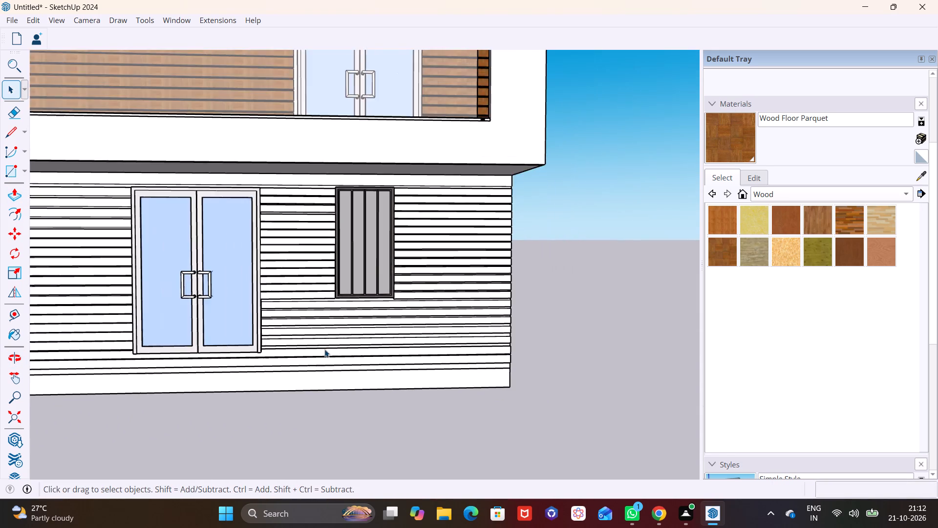
{"action": "scroll", "coordinate": [324, 349], "scroll_direction": "down", "scroll_amount": 3}
{"action": "key", "text": "space"}
{"action": "left_click", "coordinate": [440, 414]}
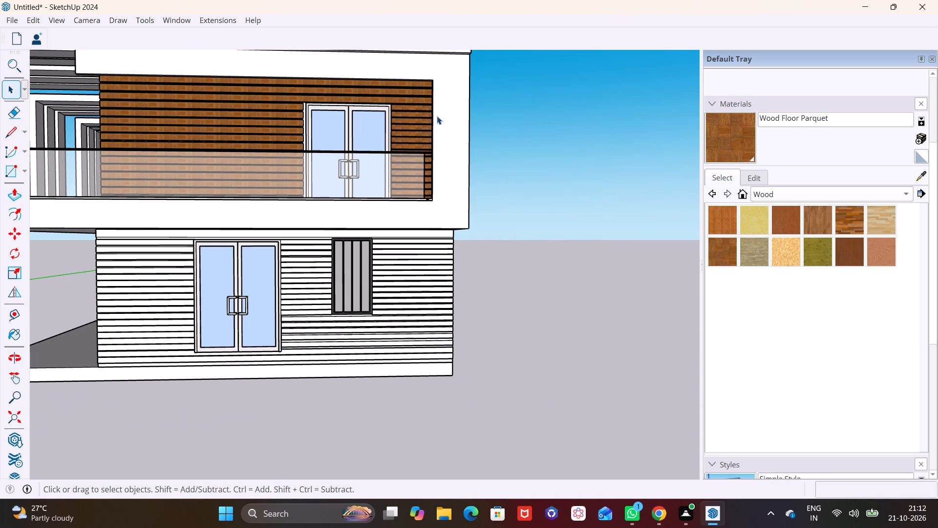
Sample Wood Floor Parquet from the upper-floor cladding and paint the ground-floor top band and the upper strips beside the door's far side.
{"action": "left_click", "coordinate": [920, 177]}
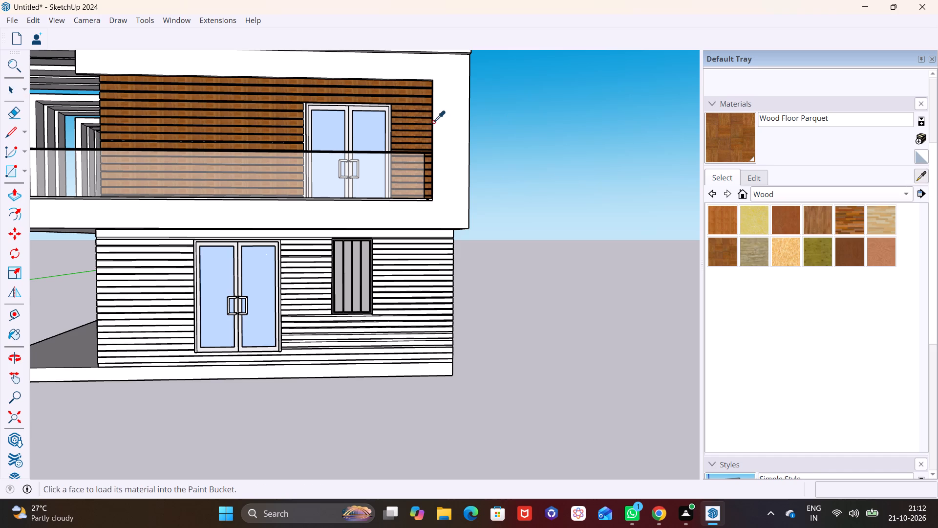
{"action": "left_click", "coordinate": [427, 122]}
{"action": "scroll", "coordinate": [96, 287], "scroll_direction": "up", "scroll_amount": 8}
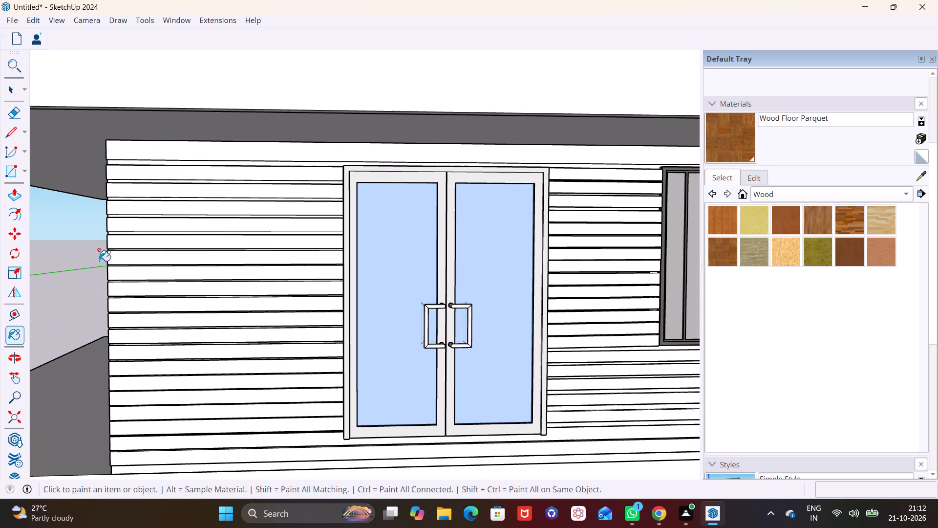
{"action": "left_click", "coordinate": [150, 154]}
{"action": "left_click", "coordinate": [150, 169]}
{"action": "left_click", "coordinate": [146, 193]}
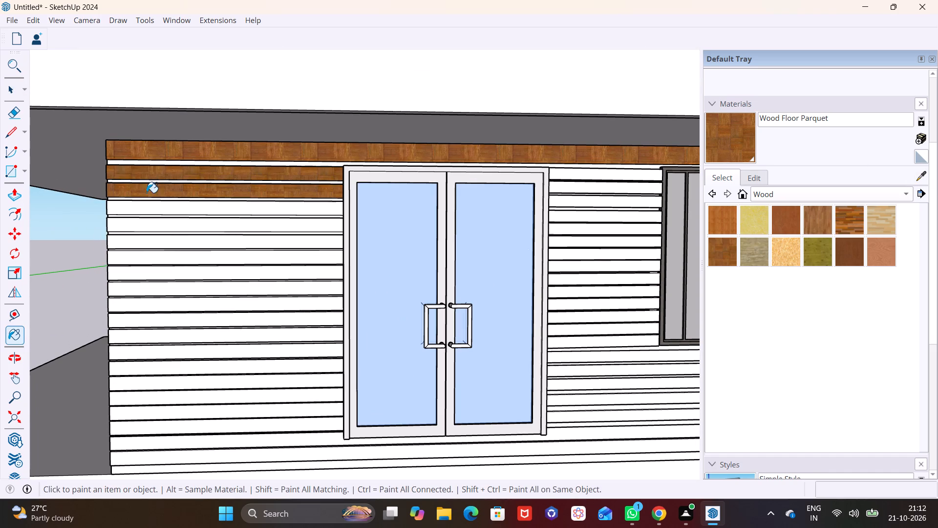
{"action": "left_click", "coordinate": [144, 207]}
{"action": "left_click", "coordinate": [142, 228]}
{"action": "left_click", "coordinate": [138, 242]}
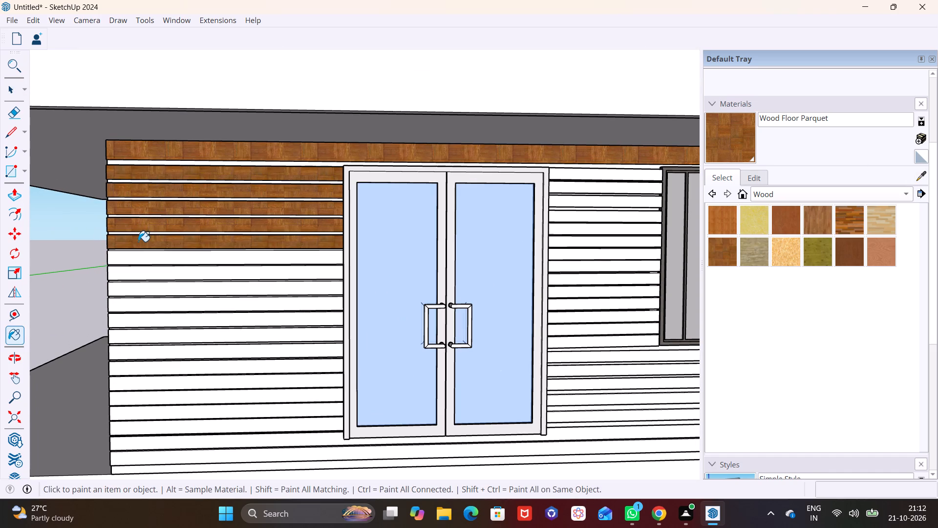
{"action": "left_click", "coordinate": [133, 263]}
{"action": "left_click", "coordinate": [137, 275]}
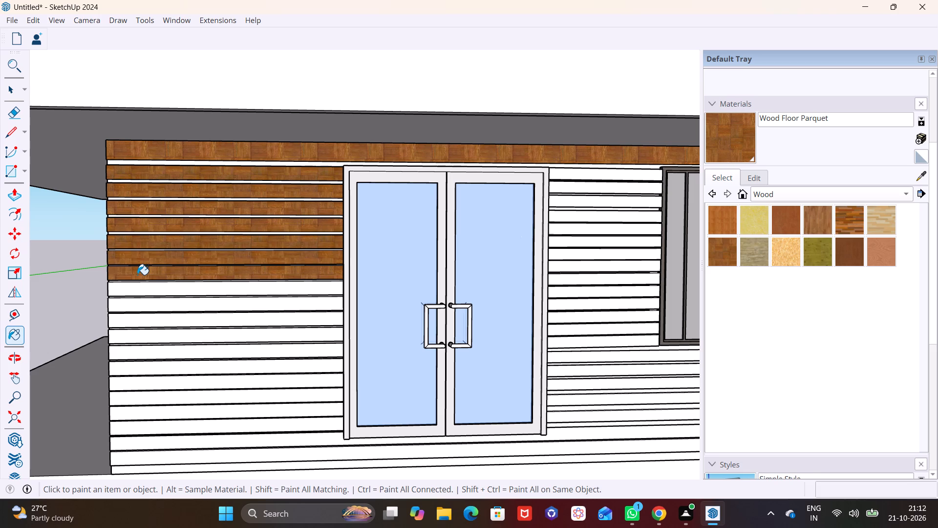
{"action": "left_click", "coordinate": [142, 294]}
{"action": "left_click", "coordinate": [146, 313]}
{"action": "left_click", "coordinate": [148, 305]}
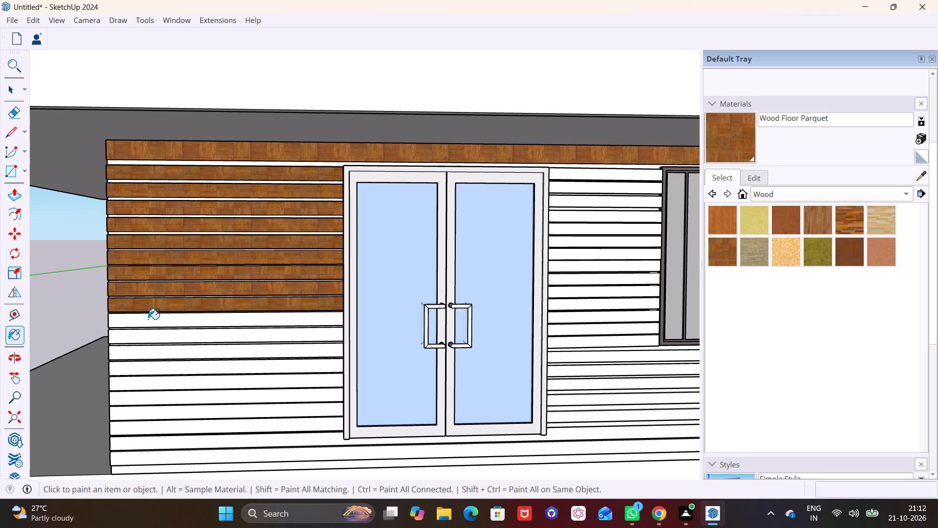
Paint the remaining lower strips between the open wall end and the door, plus the wall behind them, with Wood Floor Parquet.
{"action": "left_click", "coordinate": [148, 319]}
{"action": "left_click", "coordinate": [144, 345]}
{"action": "left_click", "coordinate": [149, 339]}
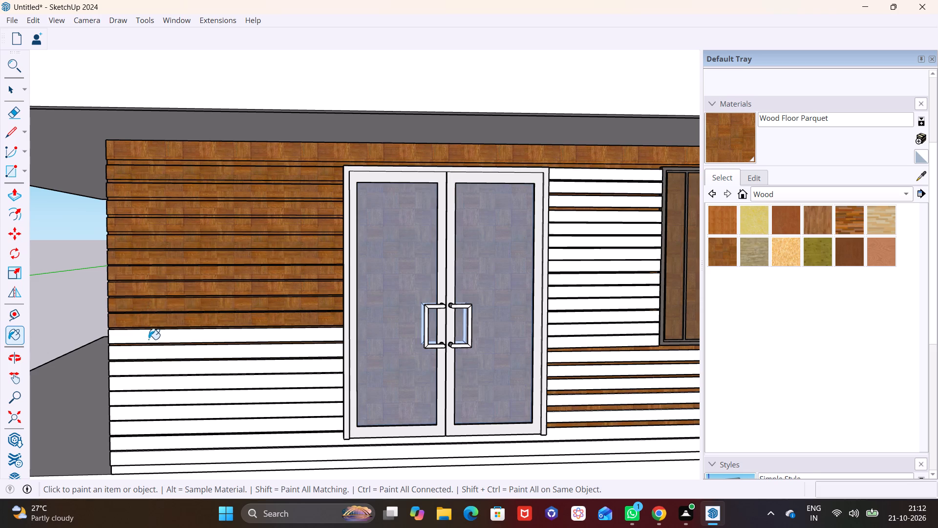
{"action": "left_click", "coordinate": [152, 353]}
{"action": "left_click", "coordinate": [154, 363]}
{"action": "left_click", "coordinate": [158, 387]}
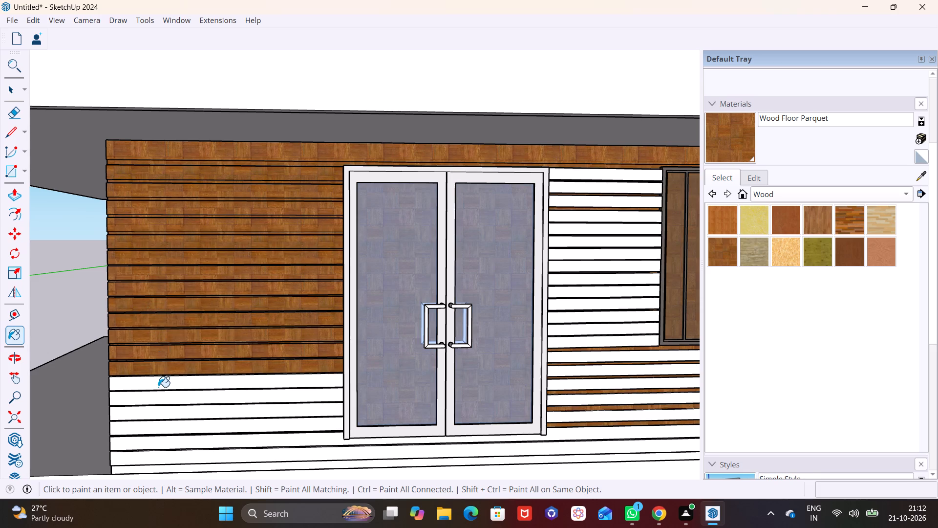
{"action": "left_click", "coordinate": [159, 399]}
{"action": "left_click", "coordinate": [160, 410]}
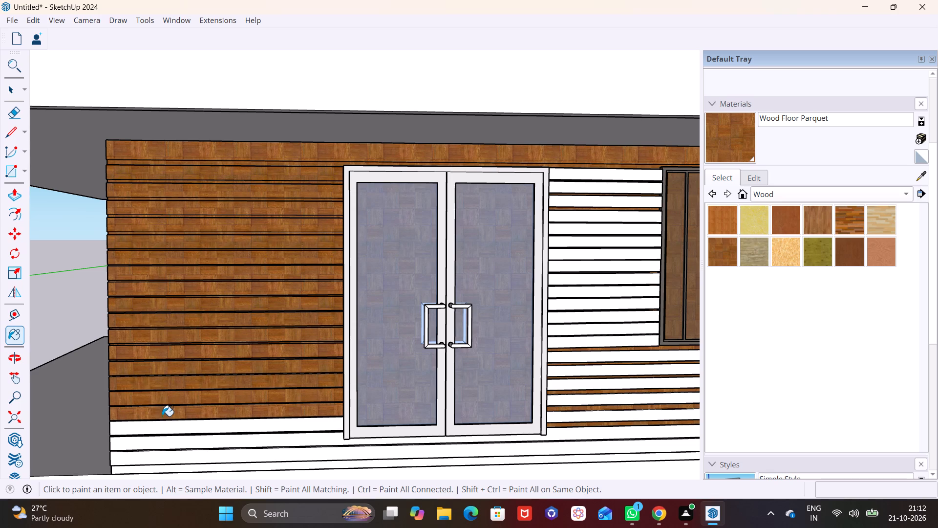
{"action": "left_click", "coordinate": [163, 426]}
Paint the full-width strips running beneath the door, down to the base, with Wood Floor Parquet.
{"action": "left_click", "coordinate": [163, 444]}
{"action": "left_click", "coordinate": [164, 461]}
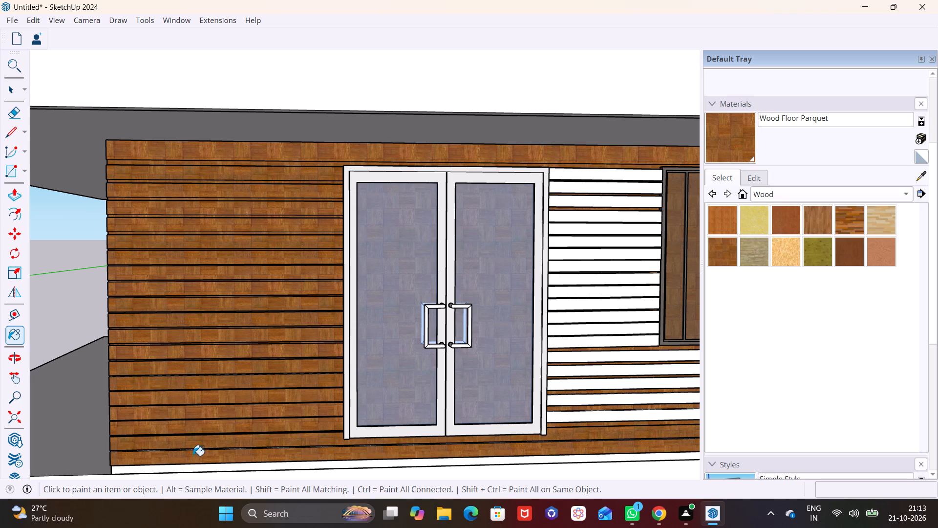
{"action": "middle_click_drag", "start_coordinate": [228, 455], "coordinate": [214, 374]}
{"action": "left_click", "coordinate": [194, 385]}
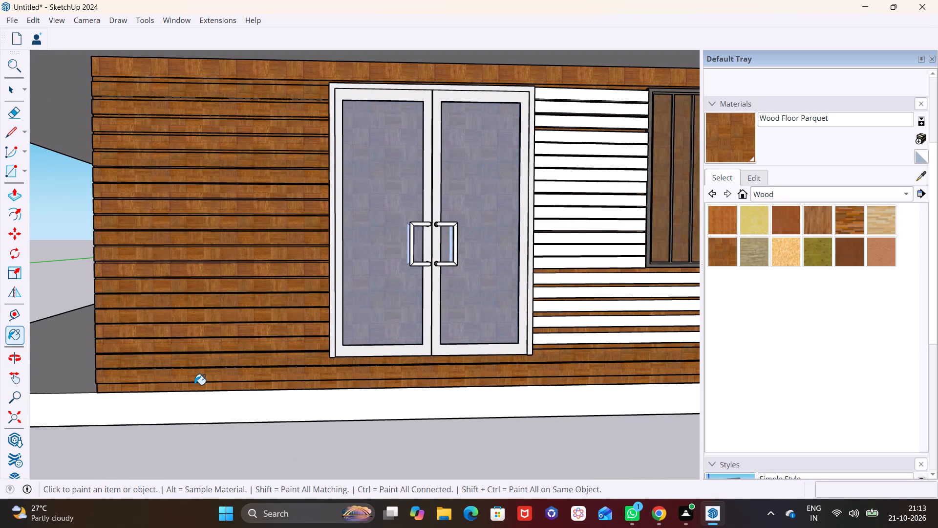
Paint all the short cladding strips between the door and the window with Wood Floor Parquet.
{"action": "middle_click_drag", "start_coordinate": [574, 330], "coordinate": [369, 403], "text": "shift"}
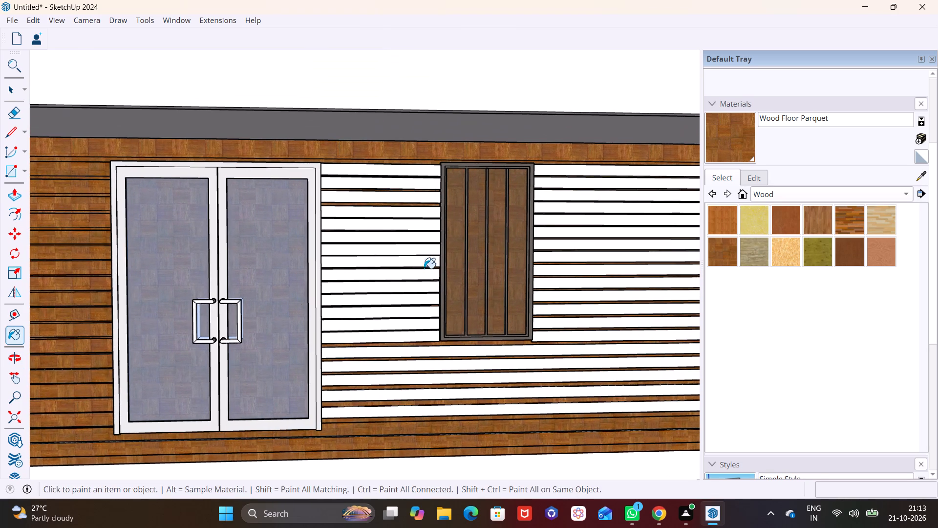
{"action": "left_click", "coordinate": [411, 173]}
{"action": "left_click", "coordinate": [410, 182]}
{"action": "left_click", "coordinate": [409, 192]}
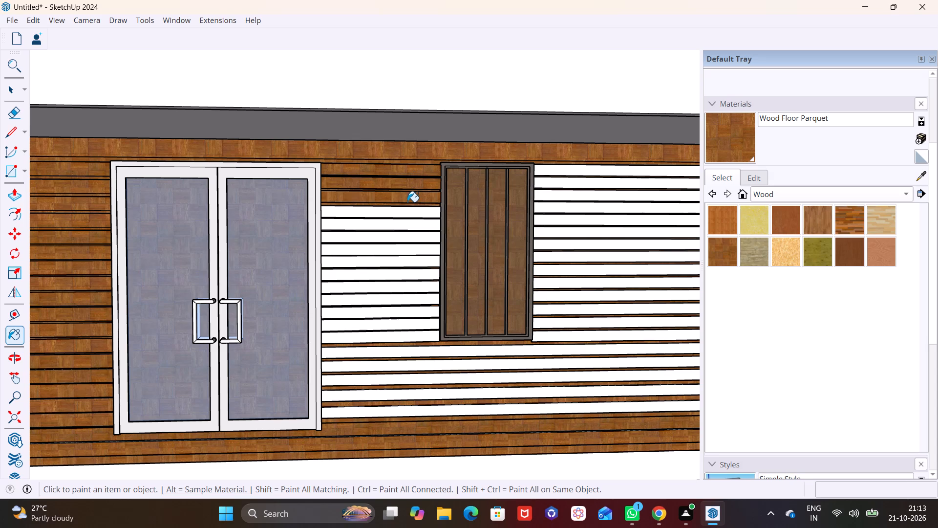
{"action": "left_click", "coordinate": [407, 203]}
{"action": "left_click", "coordinate": [406, 204]}
{"action": "left_click", "coordinate": [405, 212]}
{"action": "left_click", "coordinate": [405, 220]}
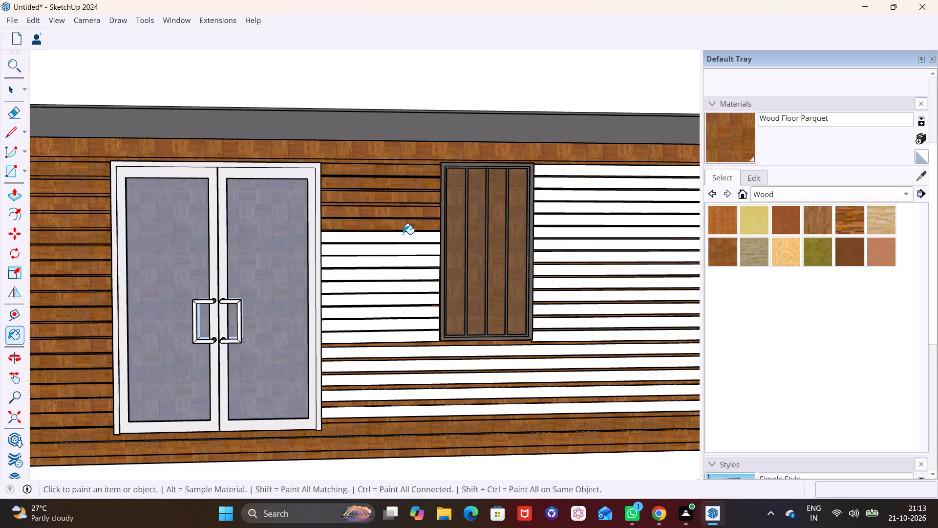
{"action": "left_click", "coordinate": [403, 234]}
{"action": "left_click", "coordinate": [399, 257]}
{"action": "left_click", "coordinate": [402, 250]}
{"action": "left_click", "coordinate": [400, 258]}
{"action": "left_click", "coordinate": [393, 273]}
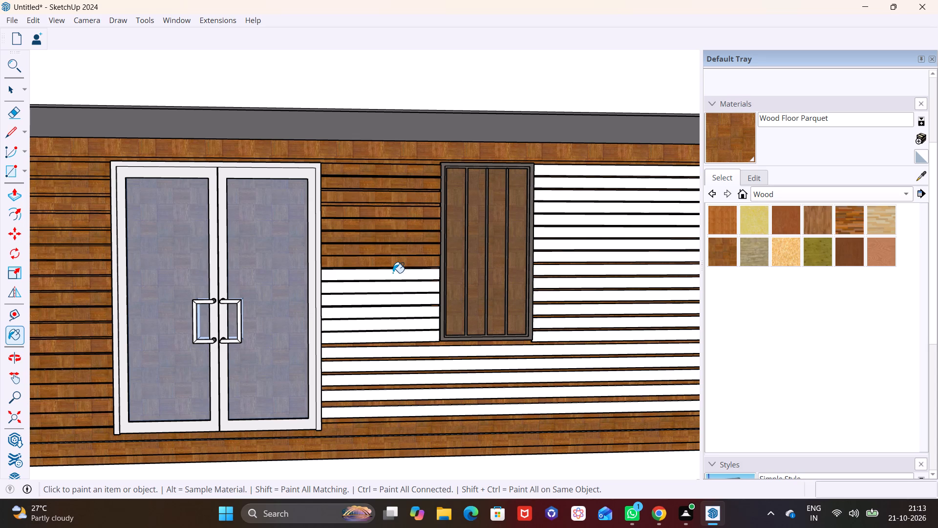
{"action": "left_click", "coordinate": [393, 288]}
{"action": "left_click", "coordinate": [388, 303]}
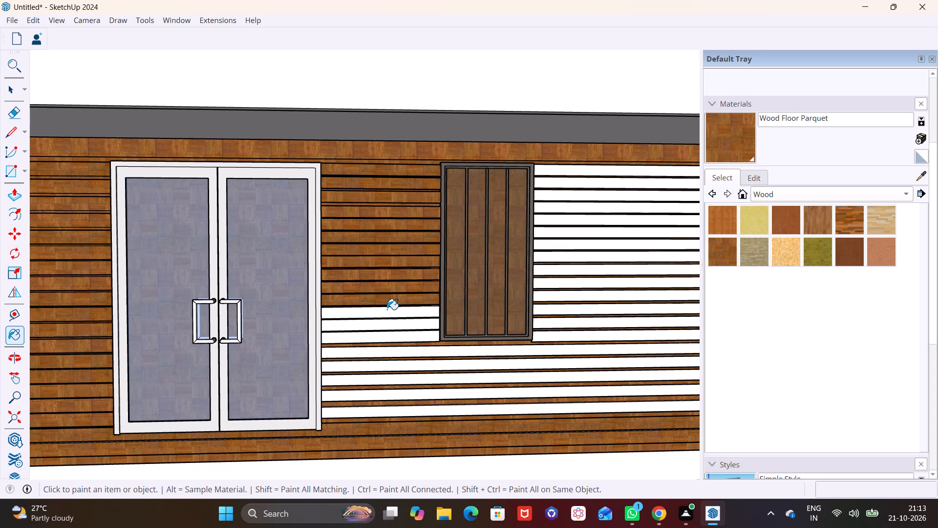
{"action": "left_click", "coordinate": [387, 309]}
{"action": "left_click", "coordinate": [387, 320]}
{"action": "left_click", "coordinate": [384, 328]}
{"action": "left_click", "coordinate": [384, 335]}
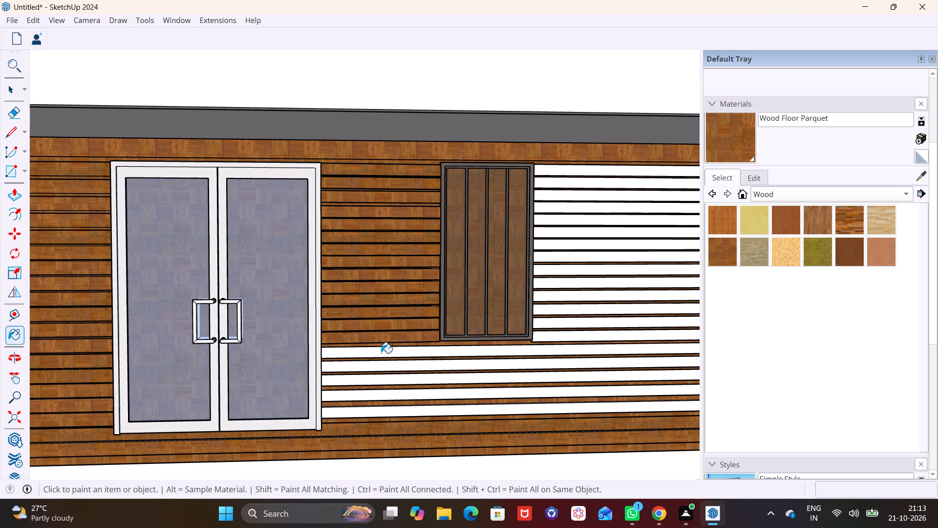
Paint the five long strips below the window sill with Wood Floor Parquet.
{"action": "left_click", "coordinate": [381, 354]}
{"action": "left_click", "coordinate": [381, 362]}
{"action": "left_click", "coordinate": [375, 377]}
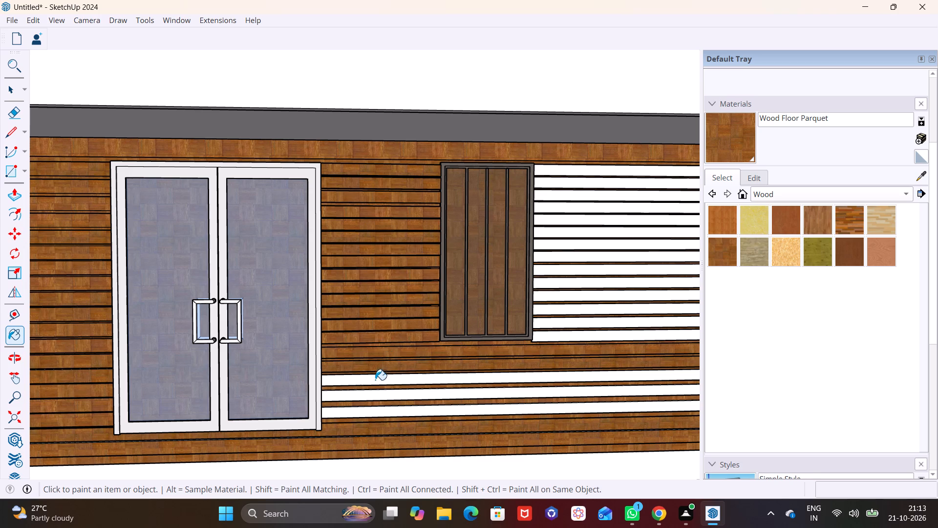
{"action": "left_click", "coordinate": [377, 393]}
{"action": "left_click", "coordinate": [378, 415]}
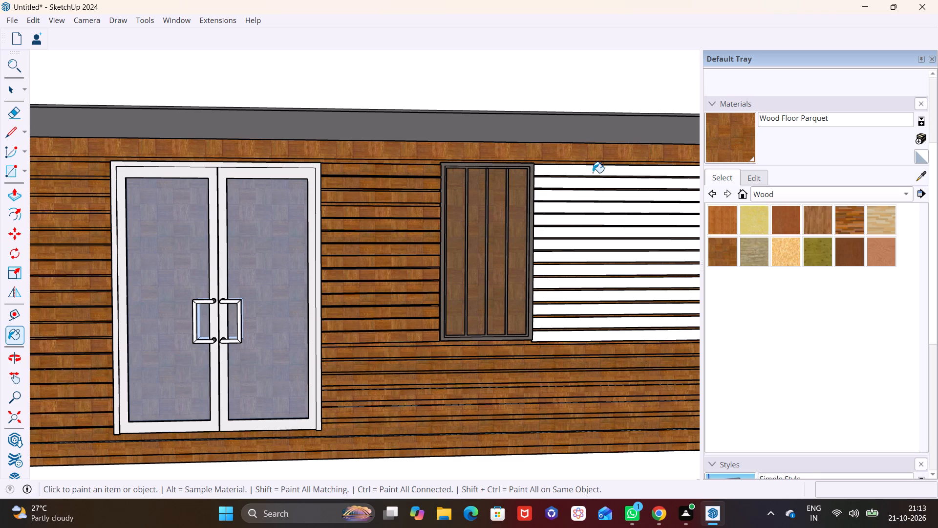
Paint all the strips between the window and the building corner with Wood Floor Parquet.
{"action": "left_click", "coordinate": [595, 169]}
{"action": "left_click", "coordinate": [595, 178]}
{"action": "left_click", "coordinate": [599, 187]}
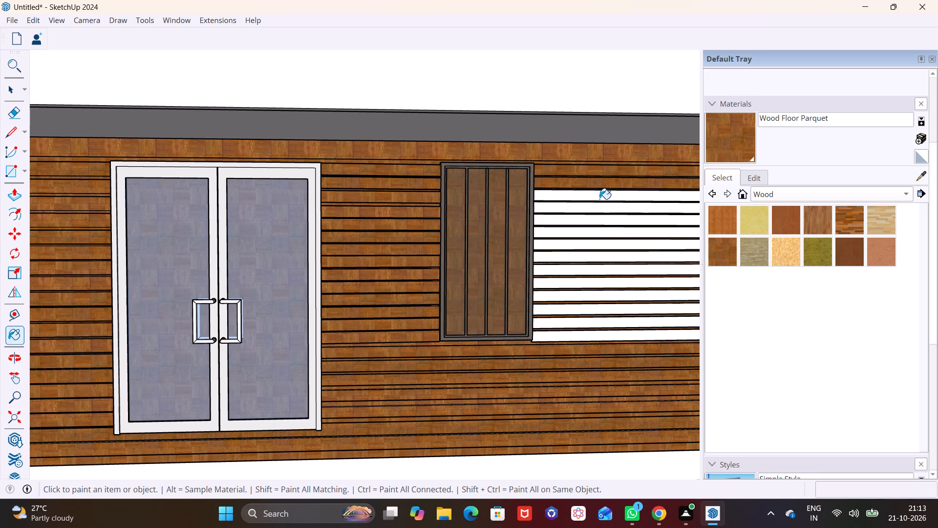
{"action": "left_click", "coordinate": [599, 198]}
{"action": "left_click", "coordinate": [598, 209]}
{"action": "left_click", "coordinate": [597, 221]}
{"action": "left_click", "coordinate": [595, 231]}
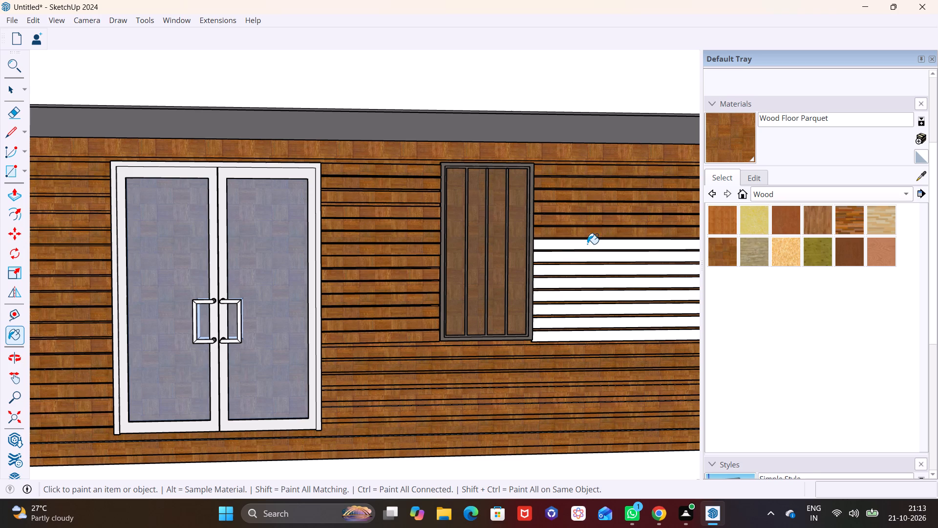
{"action": "left_click", "coordinate": [587, 246]}
{"action": "left_click", "coordinate": [586, 252]}
{"action": "left_click", "coordinate": [584, 268]}
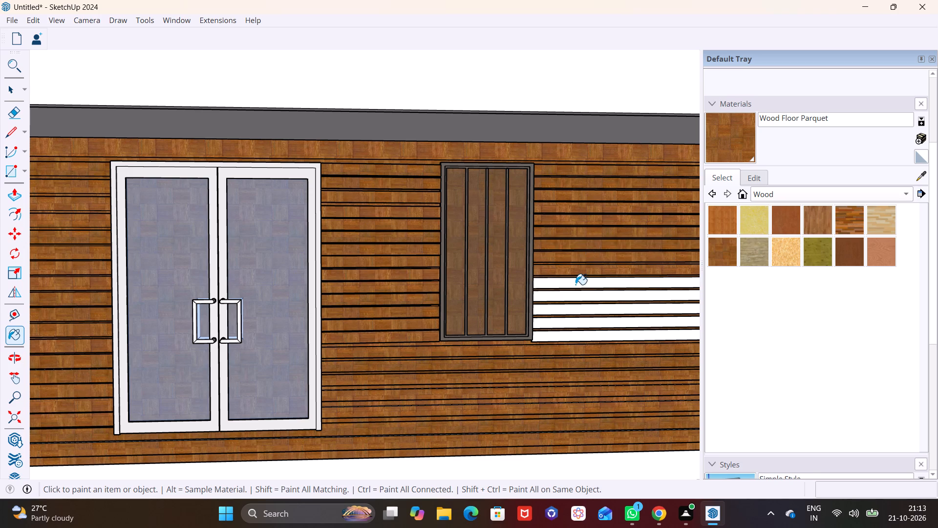
{"action": "left_click", "coordinate": [576, 285]}
{"action": "left_click", "coordinate": [573, 294]}
{"action": "left_click", "coordinate": [571, 311]}
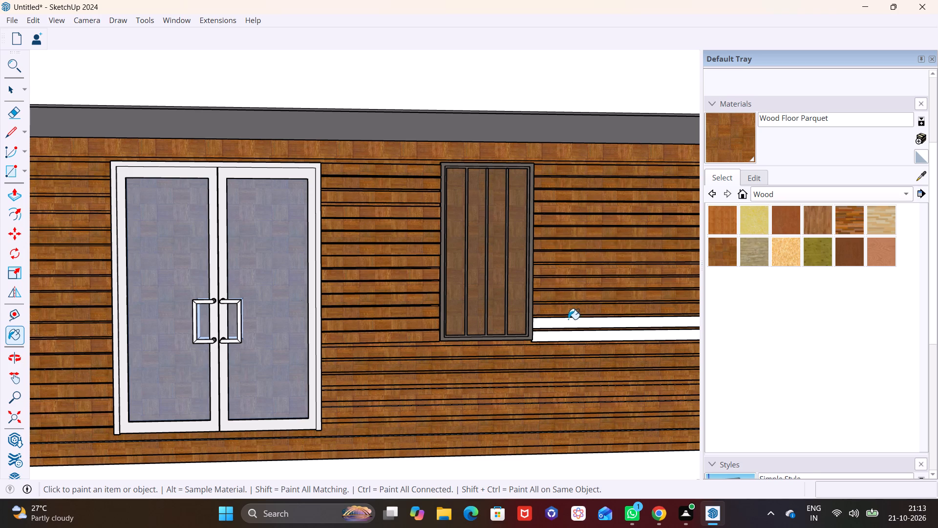
{"action": "left_click", "coordinate": [568, 319]}
{"action": "left_click", "coordinate": [564, 336]}
Paint the end faces of the top five strips at the building corner beyond the window with Wood Floor Parquet.
{"action": "middle_click_drag", "start_coordinate": [580, 292], "coordinate": [471, 321]}
{"action": "middle_click_drag", "start_coordinate": [547, 305], "coordinate": [256, 278], "text": "shift"}
{"action": "scroll", "coordinate": [397, 252], "scroll_direction": "up", "scroll_amount": 3}
{"action": "middle_click_drag", "start_coordinate": [440, 258], "coordinate": [272, 242]}
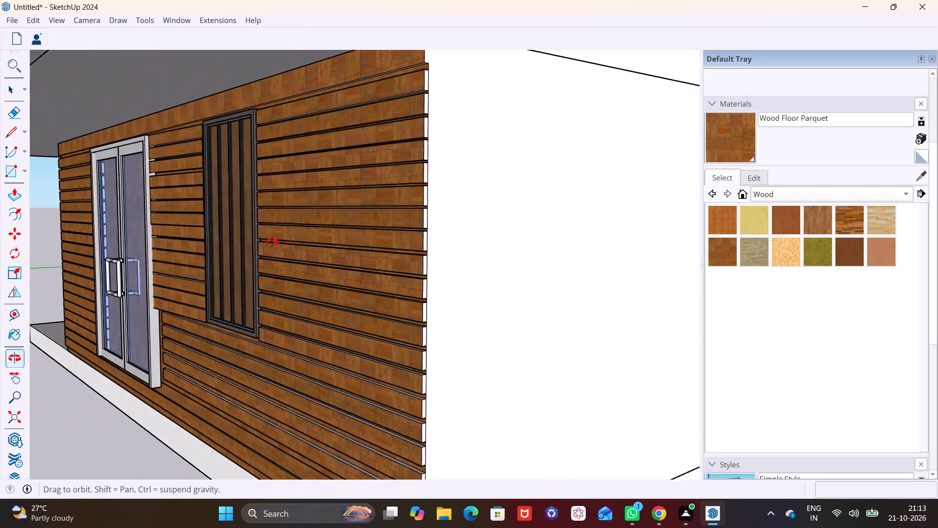
{"action": "middle_click_drag", "start_coordinate": [272, 242], "coordinate": [269, 241]}
{"action": "scroll", "coordinate": [433, 74], "scroll_direction": "up", "scroll_amount": 9}
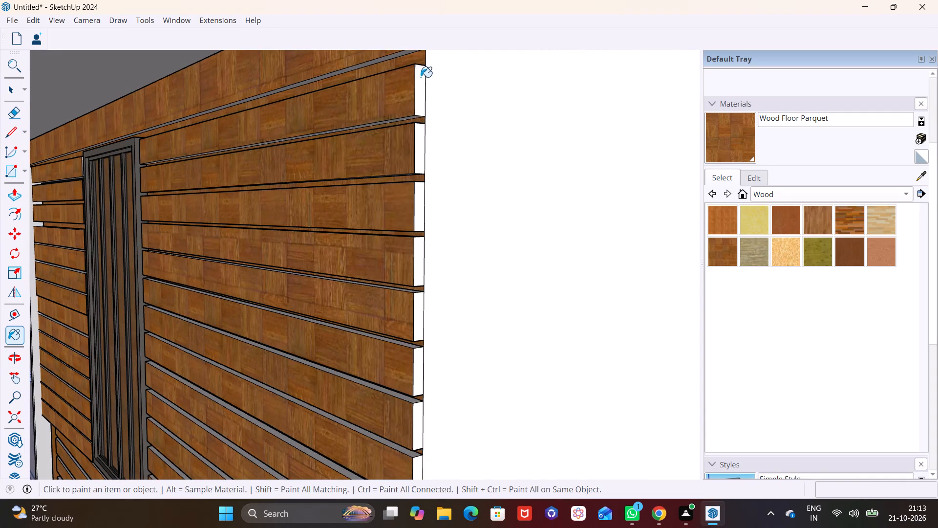
{"action": "left_click", "coordinate": [421, 77]}
{"action": "middle_click_drag", "start_coordinate": [421, 78], "coordinate": [416, 148], "text": "shift"}
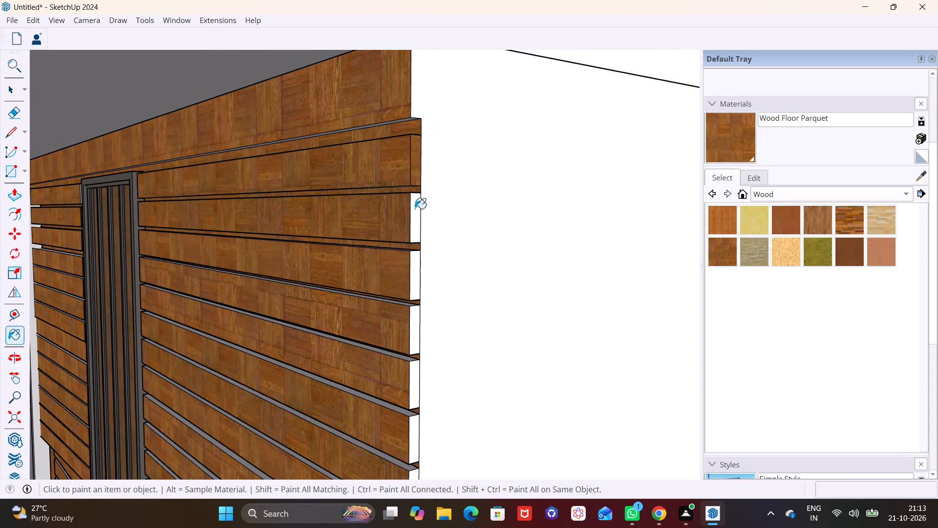
{"action": "left_click", "coordinate": [414, 209]}
{"action": "middle_click_drag", "start_coordinate": [428, 250], "coordinate": [423, 153], "text": "shift"}
{"action": "scroll", "coordinate": [423, 154], "scroll_direction": "up", "scroll_amount": 1, "text": "shift"}
{"action": "left_click", "coordinate": [406, 164]}
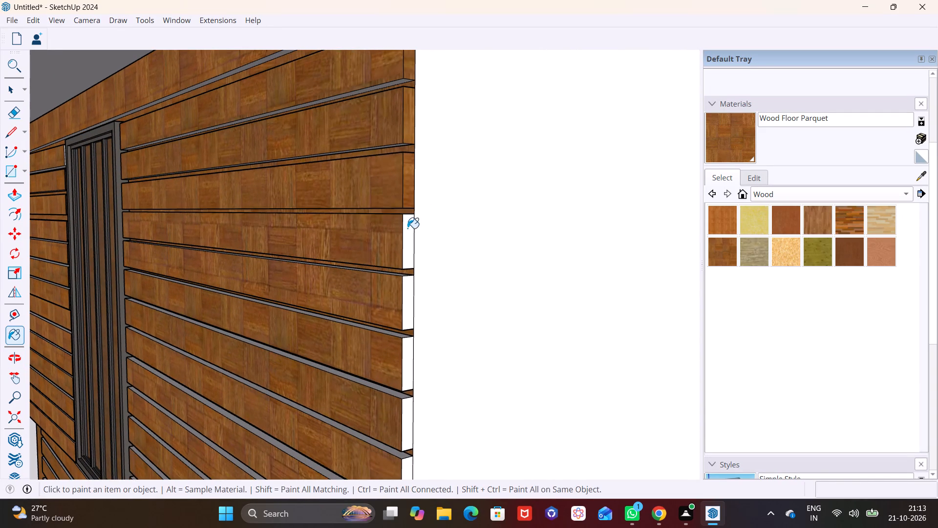
{"action": "left_click", "coordinate": [407, 228]}
{"action": "left_click", "coordinate": [403, 290]}
Paint the next six strip end faces down the same building corner with Wood Floor Parquet.
{"action": "middle_click_drag", "start_coordinate": [415, 296], "coordinate": [405, 139], "text": "shift"}
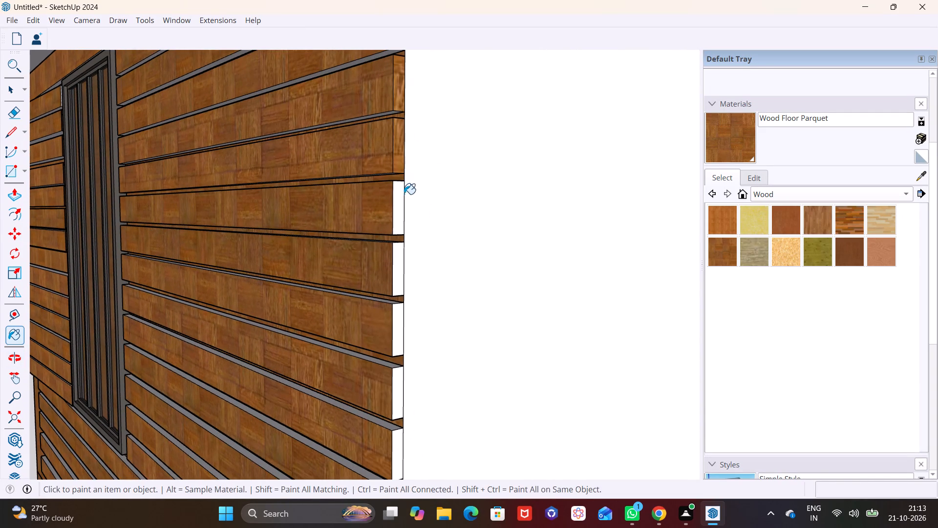
{"action": "left_click", "coordinate": [403, 195]}
{"action": "left_click", "coordinate": [402, 264]}
{"action": "middle_click_drag", "start_coordinate": [402, 264], "coordinate": [407, 148], "text": "shift"}
{"action": "left_click", "coordinate": [402, 207]}
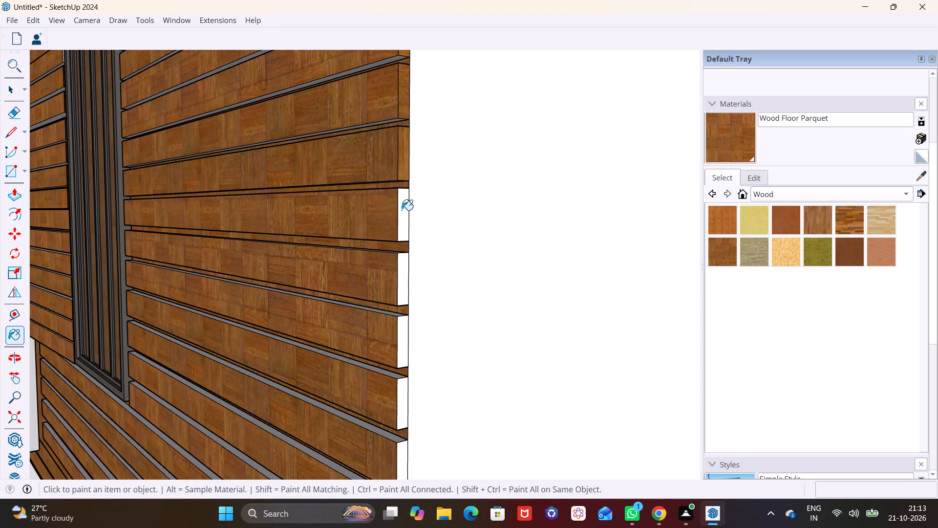
{"action": "left_click", "coordinate": [401, 262]}
{"action": "middle_click_drag", "start_coordinate": [405, 263], "coordinate": [420, 113], "text": "shift"}
{"action": "left_click", "coordinate": [414, 185]}
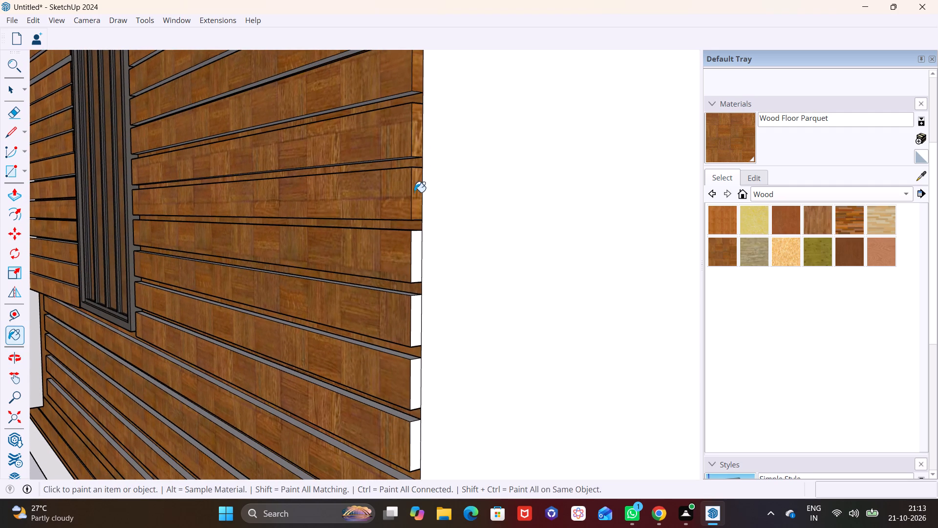
{"action": "left_click", "coordinate": [415, 247]}
Continue Wood Floor Parquet on the corner end faces of the strips around and just below window-sill level.
{"action": "scroll", "coordinate": [426, 253], "scroll_direction": "up", "scroll_amount": 1, "text": "shift"}
{"action": "middle_click_drag", "start_coordinate": [426, 253], "coordinate": [401, 83], "text": "shift"}
{"action": "left_click", "coordinate": [388, 153]}
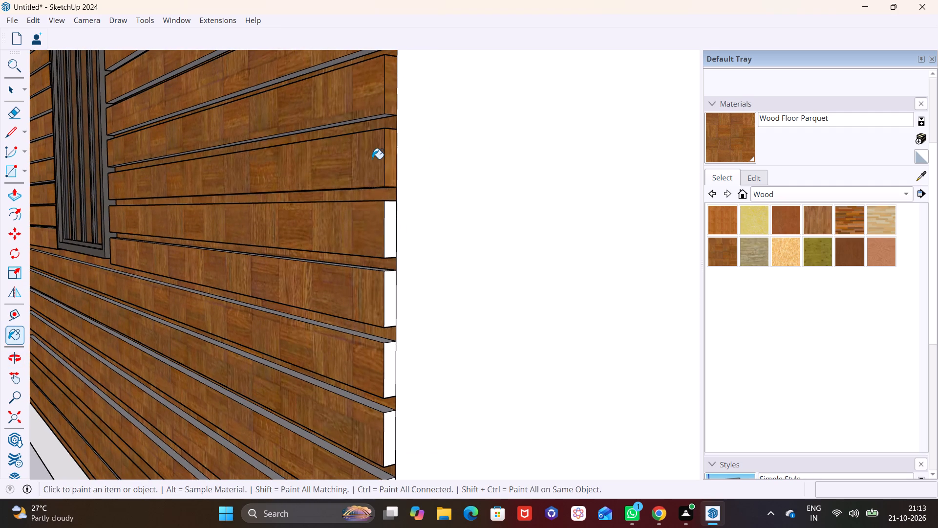
{"action": "left_click", "coordinate": [387, 238]}
{"action": "left_click", "coordinate": [390, 302]}
{"action": "middle_click_drag", "start_coordinate": [380, 304], "coordinate": [372, 177], "text": "shift"}
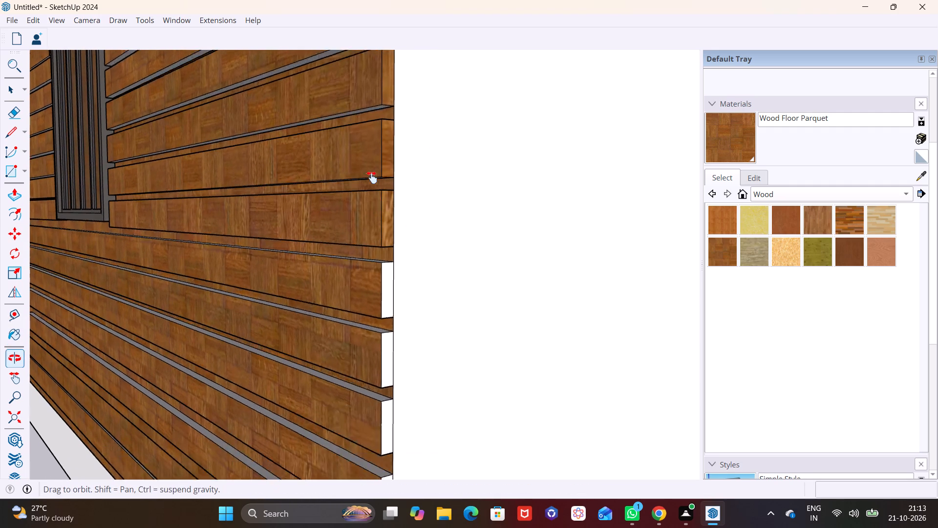
{"action": "middle_click_drag", "start_coordinate": [372, 177], "coordinate": [369, 170], "text": "shift"}
{"action": "left_click", "coordinate": [380, 240]}
{"action": "left_click", "coordinate": [382, 302]}
Paint the remaining corner end faces down to the lowest strip, plus the lowest strip's top face, with Wood Floor Parquet.
{"action": "middle_click_drag", "start_coordinate": [378, 304], "coordinate": [380, 157], "text": "shift"}
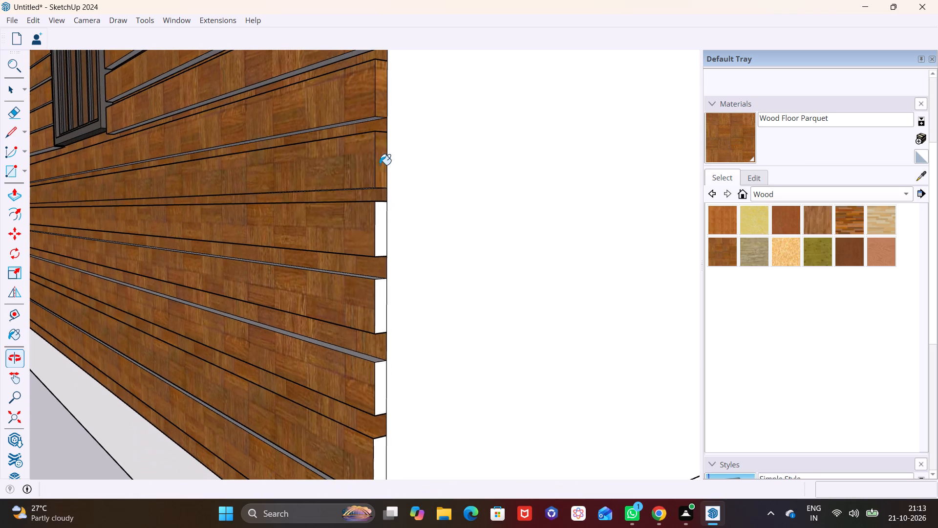
{"action": "left_click", "coordinate": [380, 224]}
{"action": "left_click", "coordinate": [386, 307]}
{"action": "left_click", "coordinate": [364, 352]}
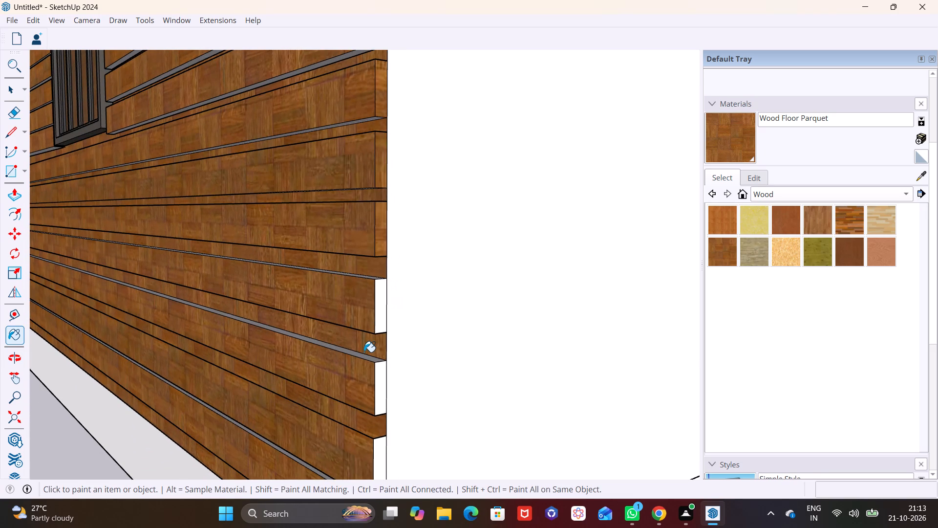
{"action": "left_click", "coordinate": [361, 354]}
{"action": "middle_click_drag", "start_coordinate": [366, 352], "coordinate": [375, 199], "text": "shift"}
{"action": "left_click", "coordinate": [392, 239]}
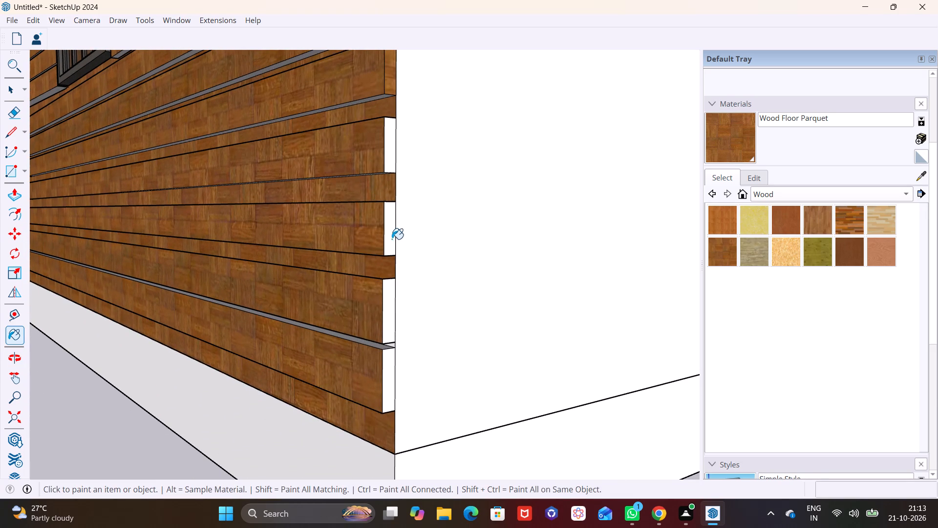
{"action": "left_click", "coordinate": [381, 311]}
{"action": "left_click", "coordinate": [384, 309]}
{"action": "scroll", "coordinate": [387, 326], "scroll_direction": "up", "scroll_amount": 8}
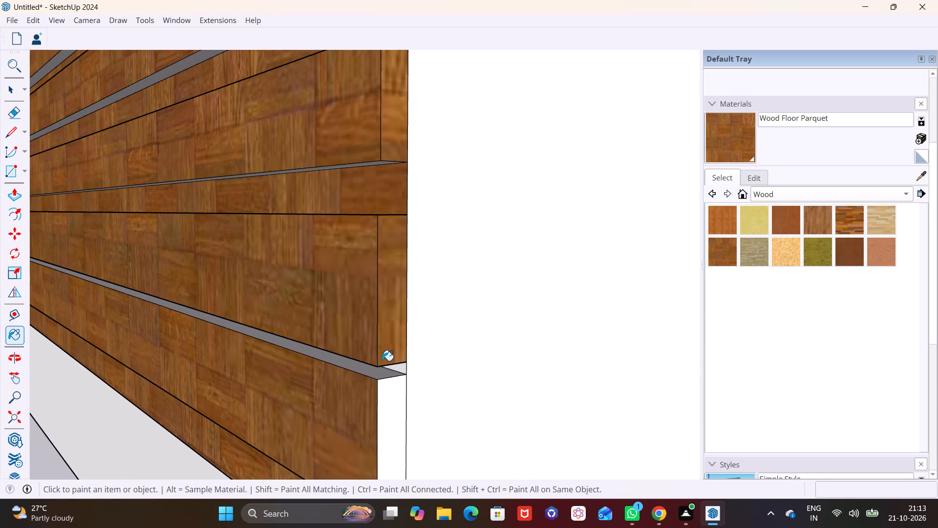
{"action": "left_click", "coordinate": [381, 374]}
{"action": "left_click", "coordinate": [391, 400]}
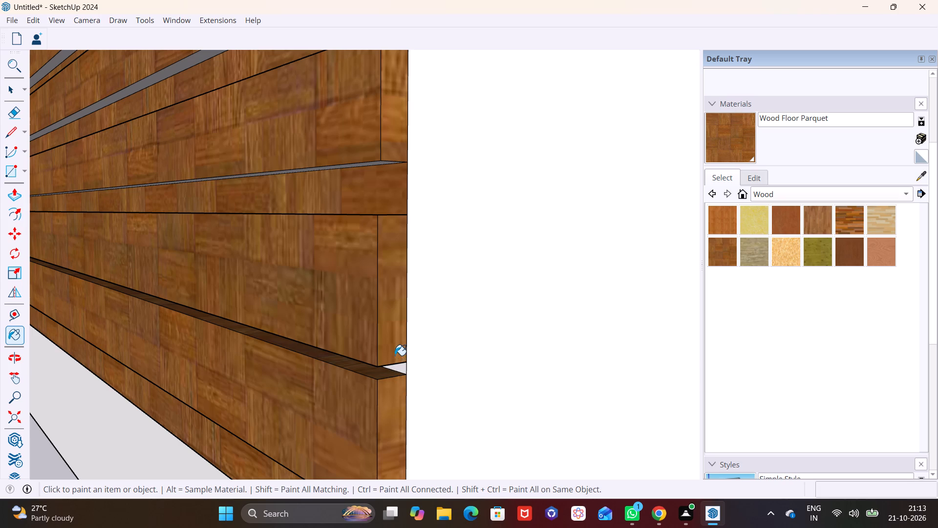
Paint the undersides and gap faces of the lowest strips, plus the one missed corner end face, with Wood Floor Parquet.
{"action": "scroll", "coordinate": [401, 341], "scroll_direction": "down", "scroll_amount": 6}
{"action": "middle_click_drag", "start_coordinate": [394, 121], "coordinate": [426, 66]}
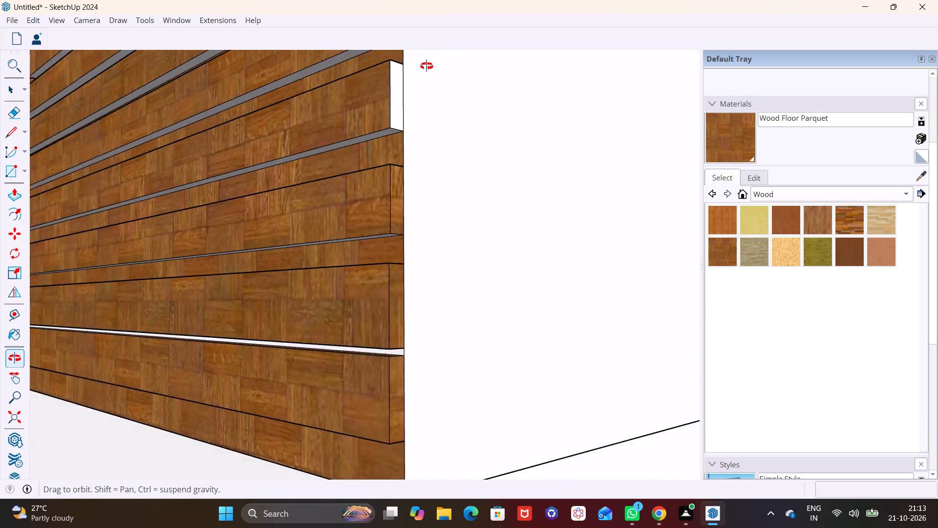
{"action": "middle_click_drag", "start_coordinate": [426, 66], "coordinate": [431, 38]}
{"action": "scroll", "coordinate": [386, 167], "scroll_direction": "up", "scroll_amount": 1}
{"action": "middle_click_drag", "start_coordinate": [386, 165], "coordinate": [393, 140]}
{"action": "left_click", "coordinate": [390, 372]}
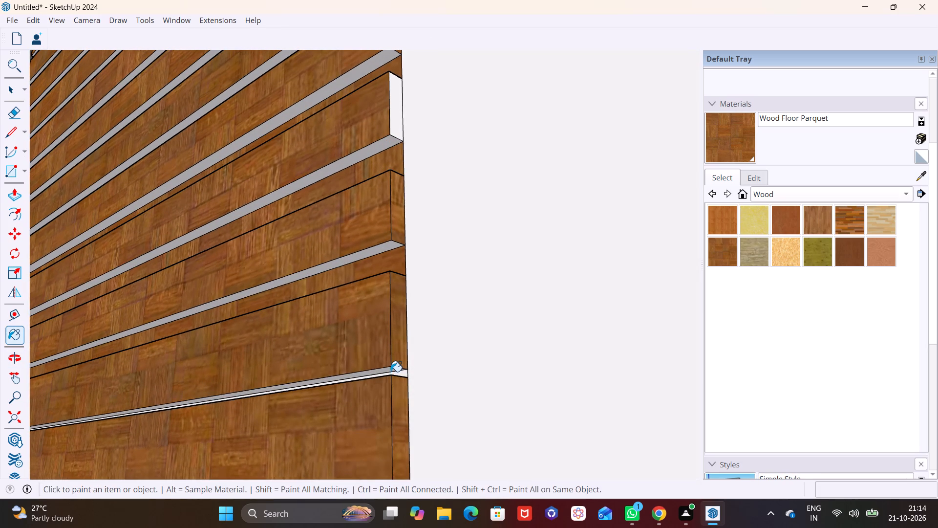
{"action": "left_click", "coordinate": [377, 248]}
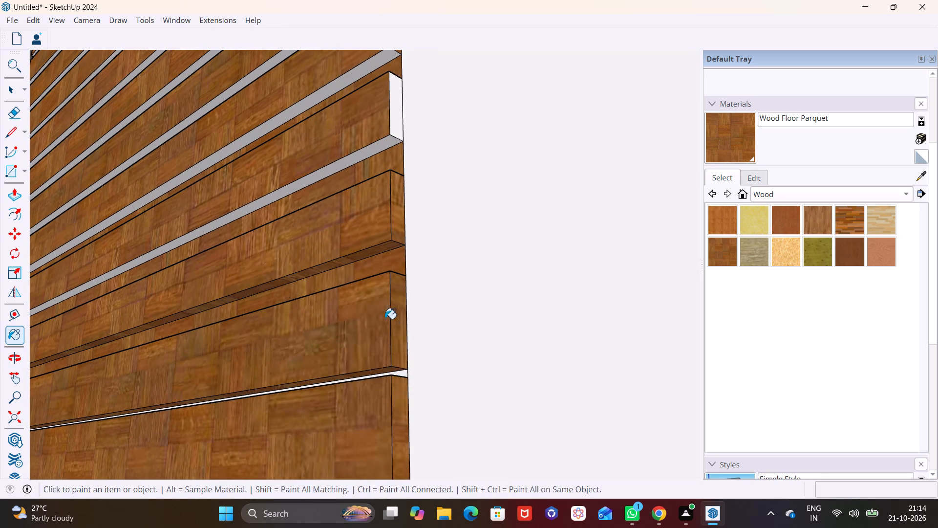
{"action": "left_click", "coordinate": [404, 373]}
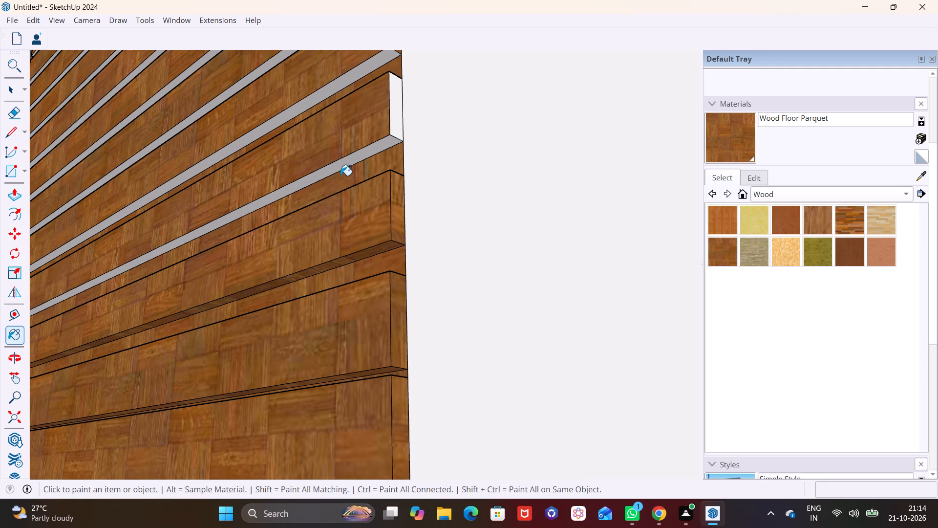
{"action": "left_click", "coordinate": [367, 156]}
{"action": "left_click", "coordinate": [398, 115]}
Continue Wood Floor Parquet on the undersides of the next strips up the wall beside the building corner.
{"action": "middle_click_drag", "start_coordinate": [368, 103], "coordinate": [370, 289], "text": "shift"}
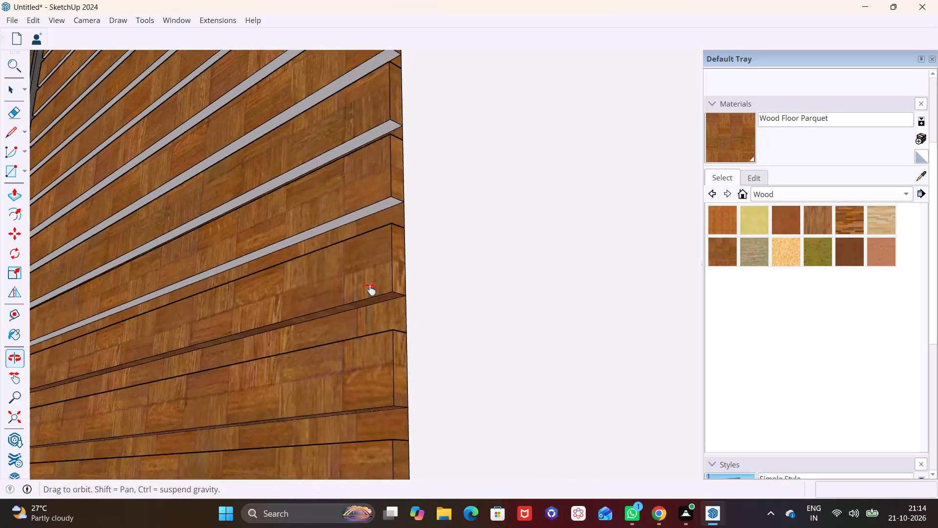
{"action": "middle_click_drag", "start_coordinate": [370, 289], "coordinate": [367, 339], "text": "shift"}
{"action": "left_click", "coordinate": [384, 289]}
{"action": "left_click", "coordinate": [384, 211]}
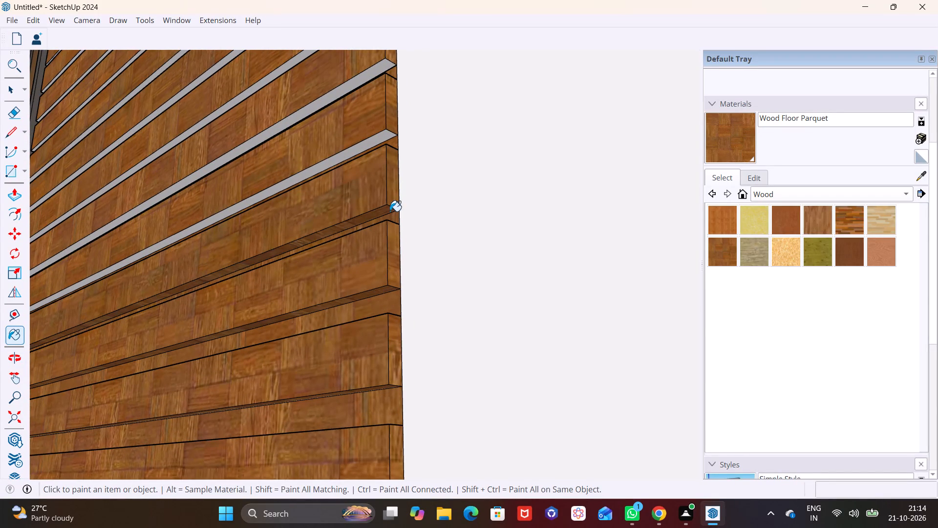
{"action": "left_click", "coordinate": [388, 138]}
{"action": "left_click", "coordinate": [343, 90]}
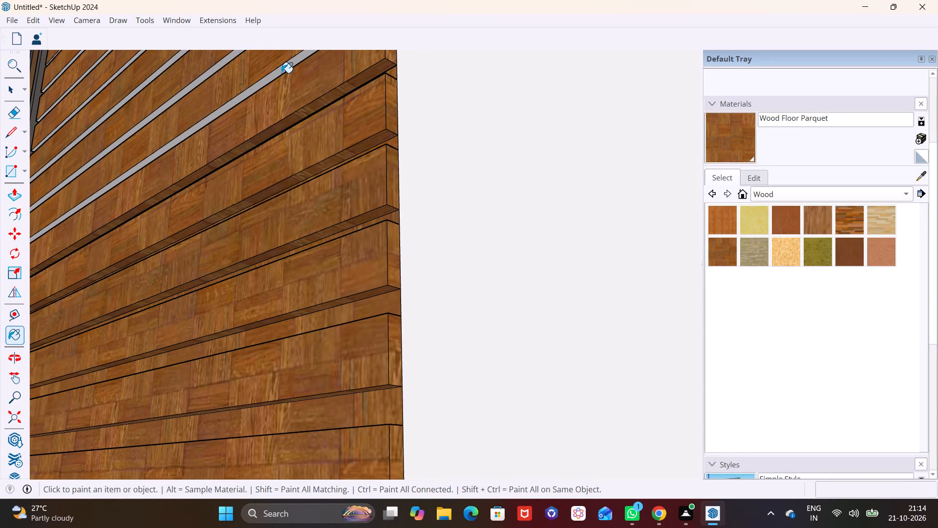
{"action": "left_click", "coordinate": [281, 72]}
{"action": "left_click", "coordinate": [224, 63]}
Paint the top faces of the lower and middle strips near the building corner with Wood Floor Parquet.
{"action": "middle_click_drag", "start_coordinate": [273, 165], "coordinate": [276, 340]}
{"action": "left_click", "coordinate": [271, 385]}
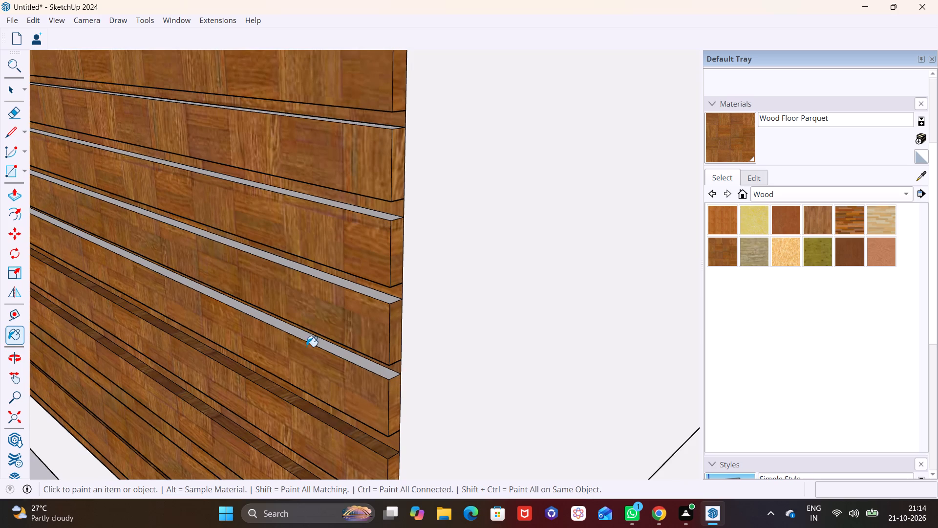
{"action": "left_click", "coordinate": [311, 339]}
{"action": "left_click", "coordinate": [340, 282]}
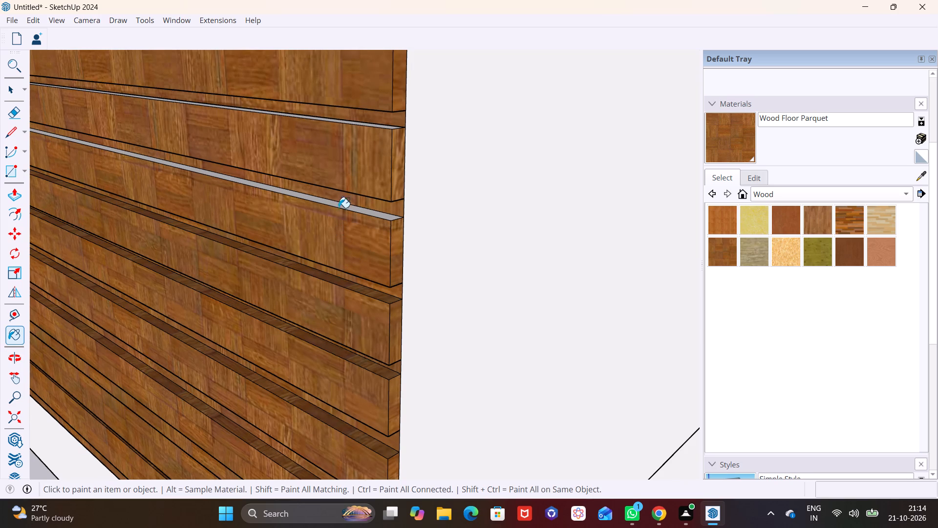
{"action": "left_click", "coordinate": [340, 204]}
{"action": "middle_click_drag", "start_coordinate": [346, 206], "coordinate": [339, 419]}
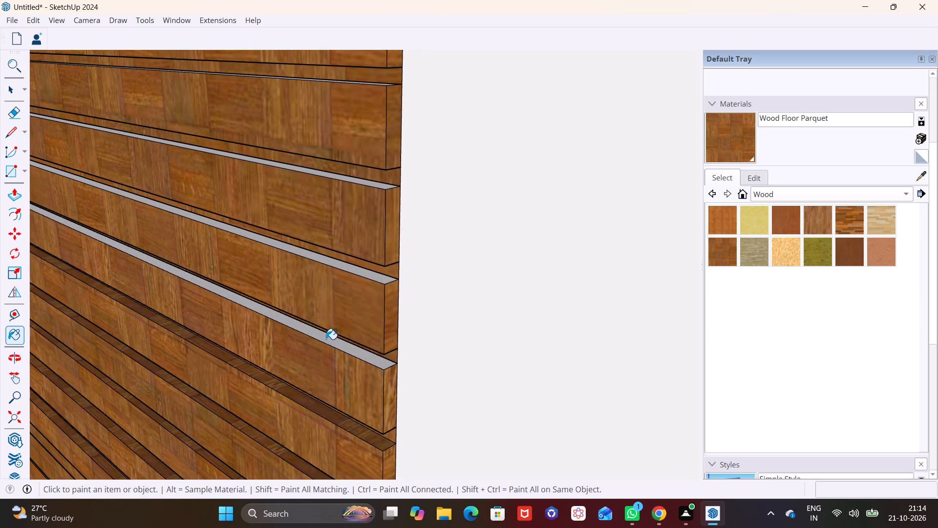
{"action": "left_click", "coordinate": [327, 338]}
{"action": "left_click", "coordinate": [350, 273]}
{"action": "left_click", "coordinate": [350, 270]}
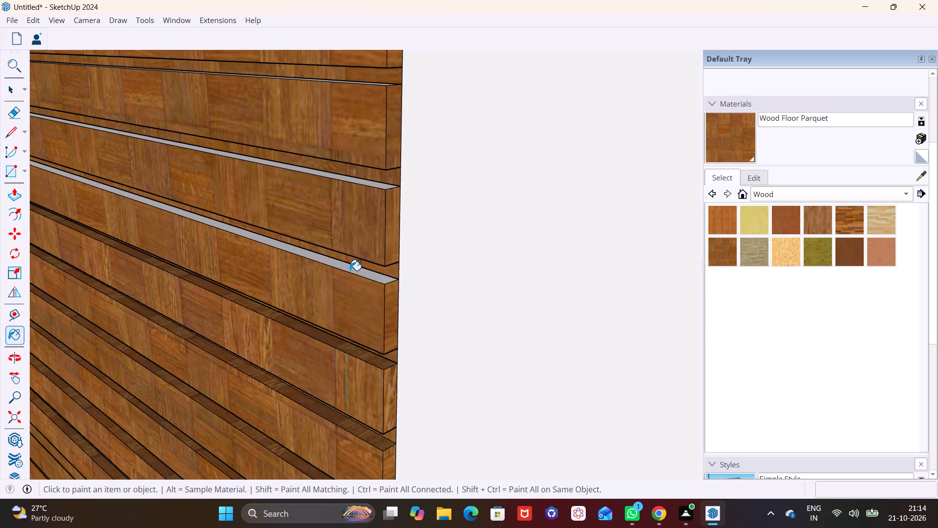
{"action": "left_click", "coordinate": [362, 183]}
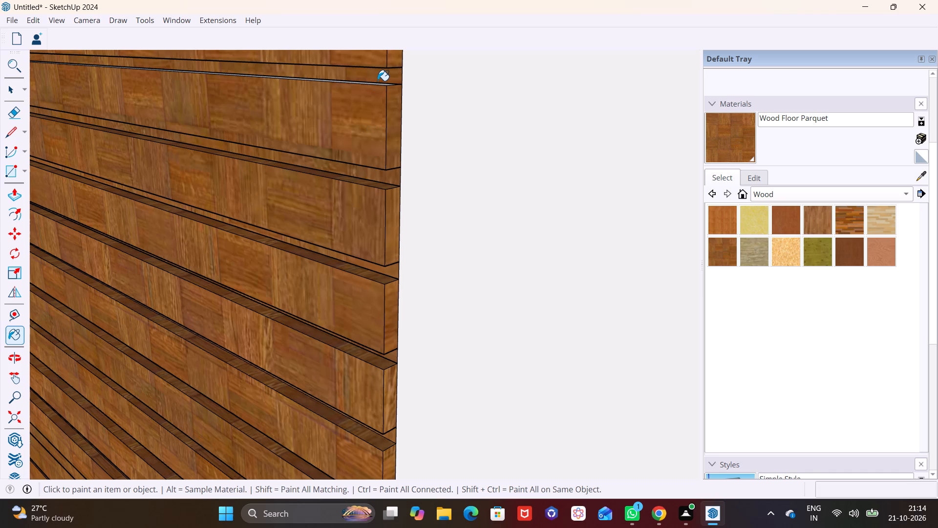
{"action": "left_click", "coordinate": [377, 86]}
Paint the undersides of three mid-height strips near the building corner with Wood Floor Parquet.
{"action": "middle_click_drag", "start_coordinate": [318, 166], "coordinate": [409, 51]}
{"action": "scroll", "coordinate": [409, 51], "scroll_direction": "up", "scroll_amount": 1}
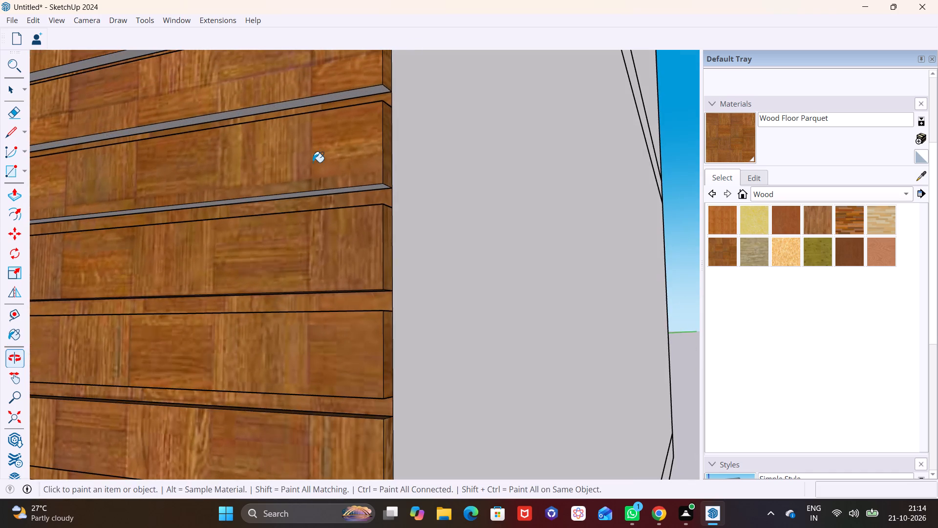
{"action": "middle_click_drag", "start_coordinate": [290, 264], "coordinate": [293, 175]}
{"action": "left_click", "coordinate": [324, 209]}
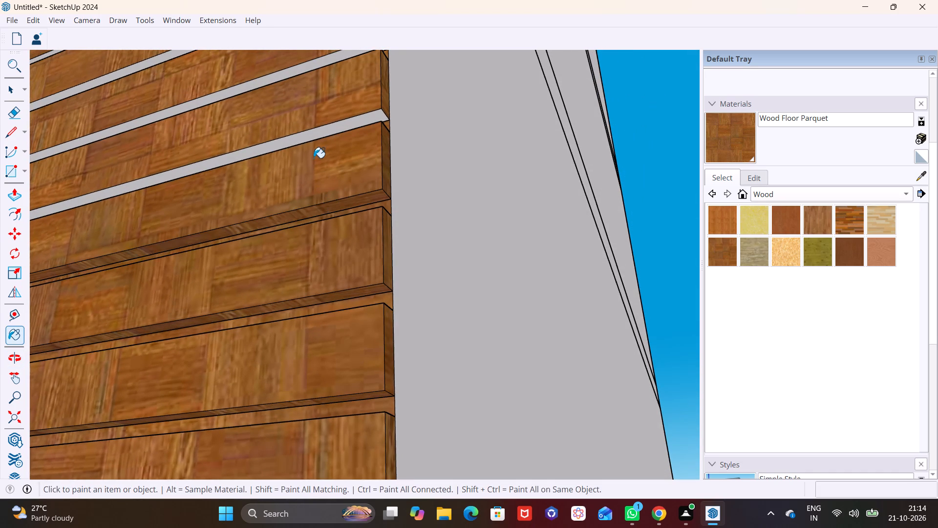
{"action": "left_click", "coordinate": [308, 132]}
{"action": "left_click", "coordinate": [263, 81]}
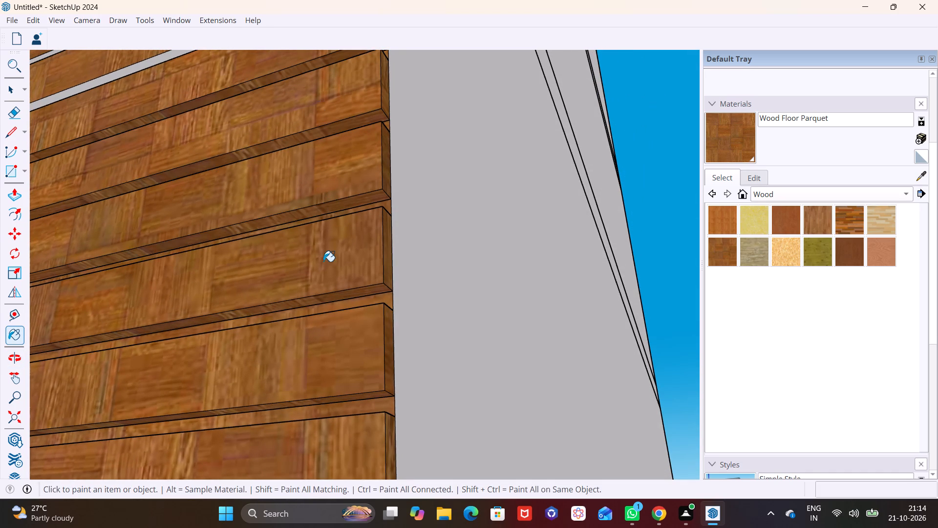
Paint the top faces of the next strips up the wall beside the corner with Wood Floor Parquet.
{"action": "middle_click_drag", "start_coordinate": [330, 206], "coordinate": [259, 400]}
{"action": "middle_click_drag", "start_coordinate": [291, 160], "coordinate": [271, 329]}
{"action": "middle_click_drag", "start_coordinate": [311, 254], "coordinate": [267, 356]}
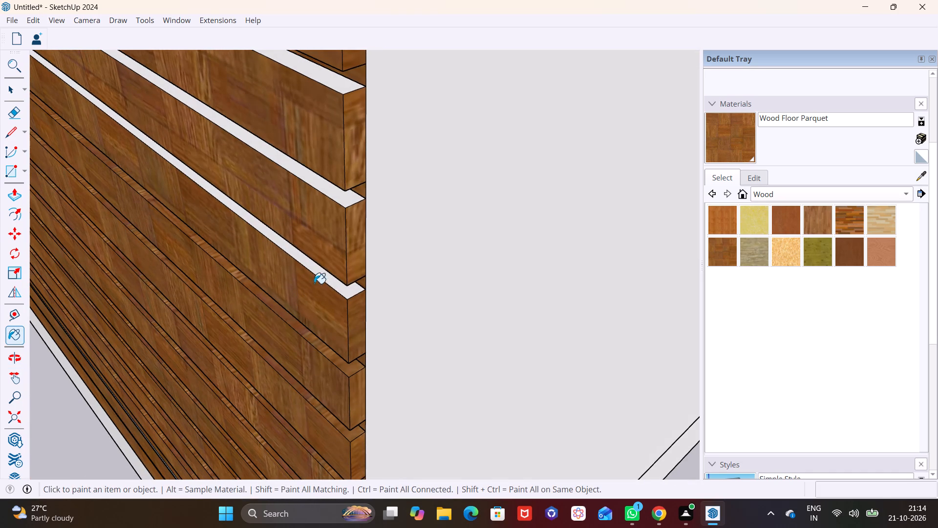
{"action": "left_click", "coordinate": [322, 276]}
{"action": "left_click", "coordinate": [321, 182]}
{"action": "left_click", "coordinate": [330, 87]}
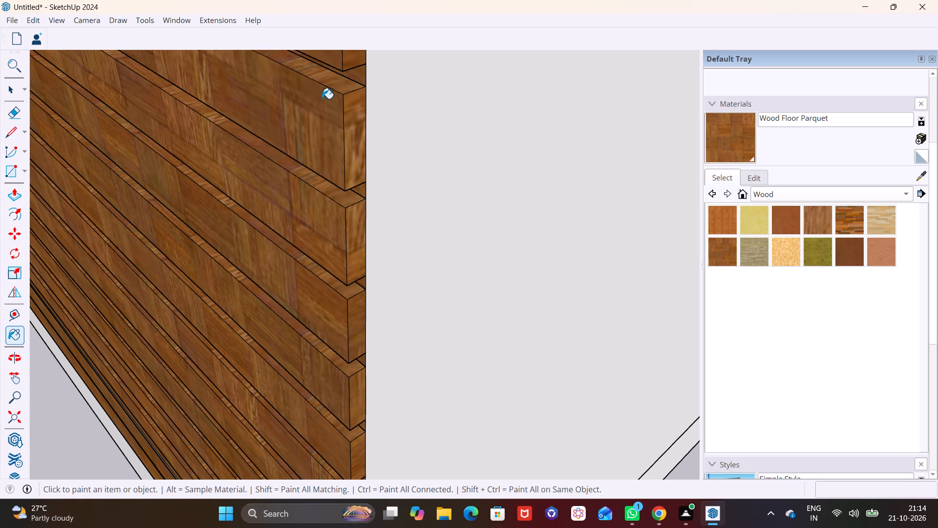
{"action": "middle_click_drag", "start_coordinate": [331, 137], "coordinate": [367, 462], "text": "shift"}
{"action": "left_click", "coordinate": [363, 323]}
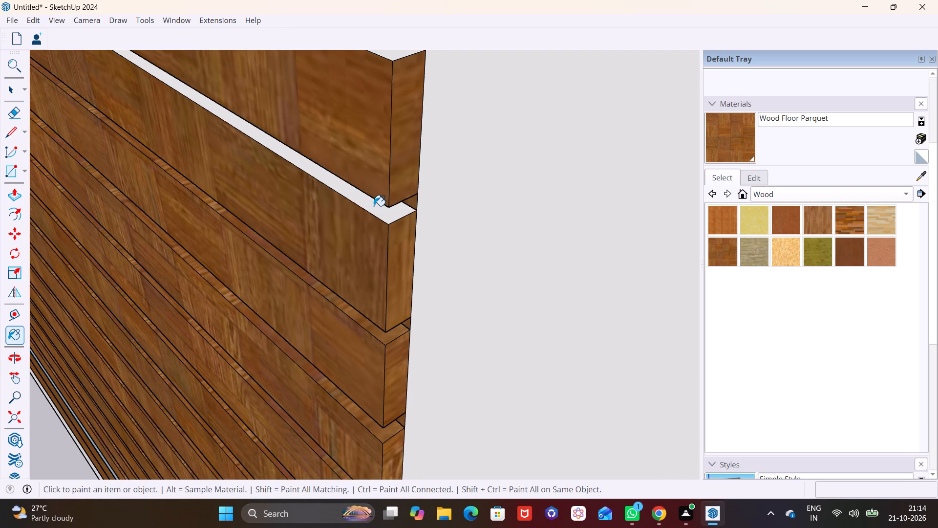
{"action": "left_click", "coordinate": [374, 204]}
Paint the top faces of the remaining uppermost strips at the building corner with Wood Floor Parquet.
{"action": "middle_click_drag", "start_coordinate": [364, 240], "coordinate": [364, 483], "text": "shift"}
{"action": "left_click", "coordinate": [360, 326]}
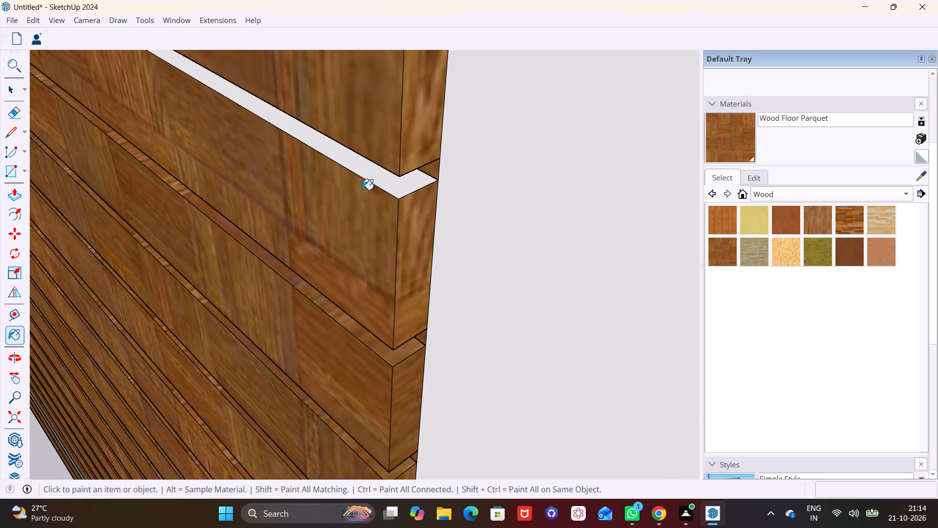
{"action": "left_click", "coordinate": [366, 174]}
{"action": "middle_click_drag", "start_coordinate": [371, 174], "coordinate": [321, 527], "text": "shift"}
{"action": "left_click", "coordinate": [303, 373]}
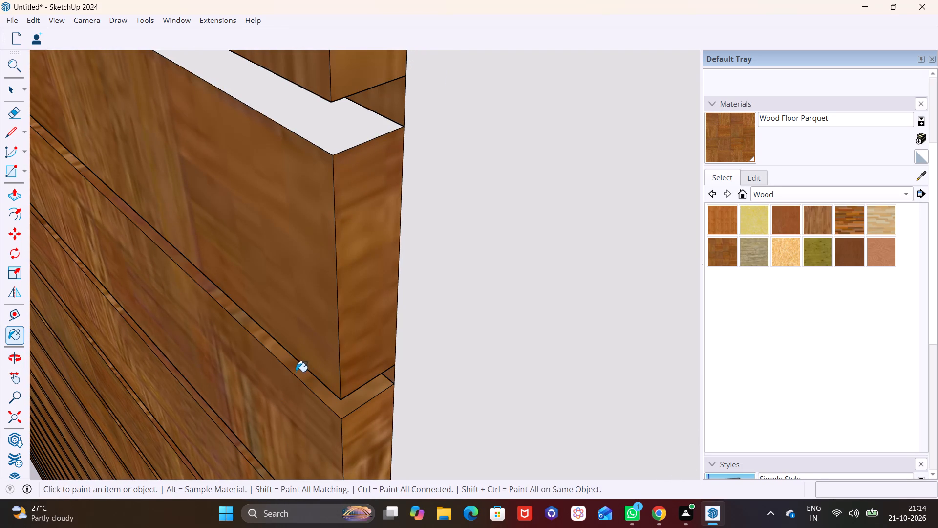
{"action": "left_click", "coordinate": [331, 126]}
{"action": "scroll", "coordinate": [348, 189], "scroll_direction": "down", "scroll_amount": 17}
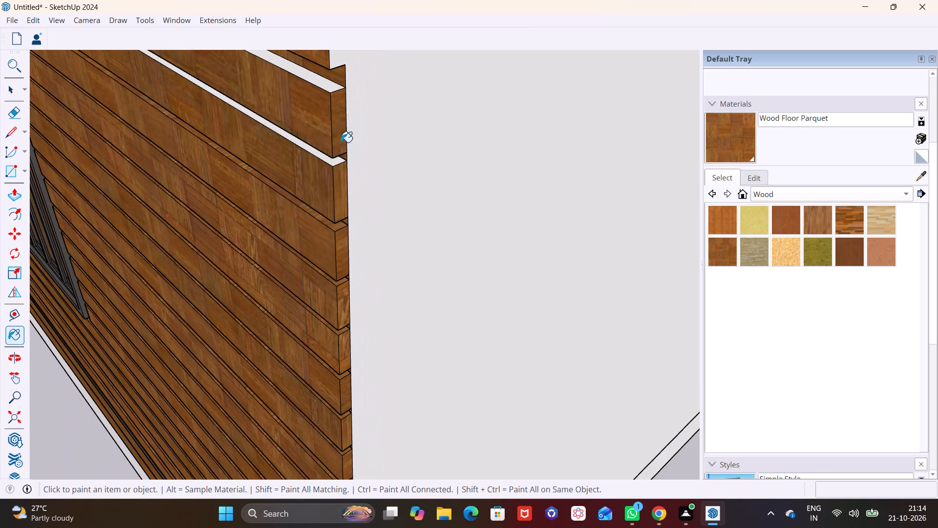
{"action": "left_click", "coordinate": [317, 151]}
{"action": "left_click", "coordinate": [330, 79]}
{"action": "left_click", "coordinate": [328, 83]}
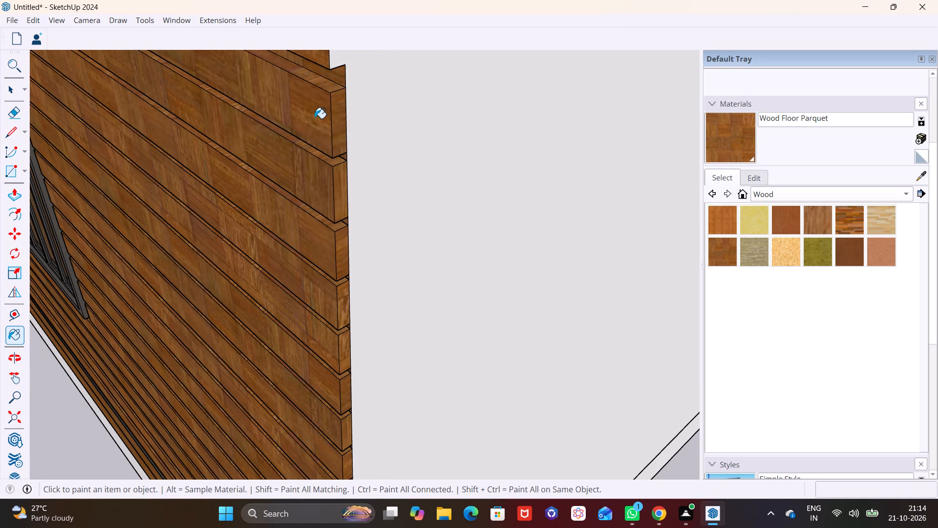
Paint the undersides of the top four strips of the clad wall with Wood Floor Parquet.
{"action": "scroll", "coordinate": [333, 175], "scroll_direction": "down", "scroll_amount": 3}
{"action": "middle_click_drag", "start_coordinate": [338, 195], "coordinate": [351, 321]}
{"action": "middle_click_drag", "start_coordinate": [345, 333], "coordinate": [411, 135]}
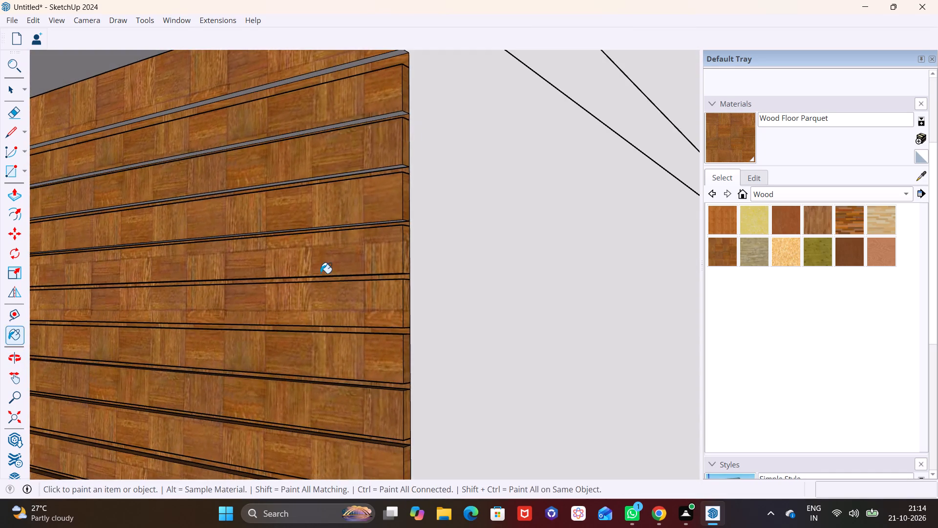
{"action": "middle_click_drag", "start_coordinate": [326, 264], "coordinate": [358, 144]}
{"action": "left_click", "coordinate": [291, 146]}
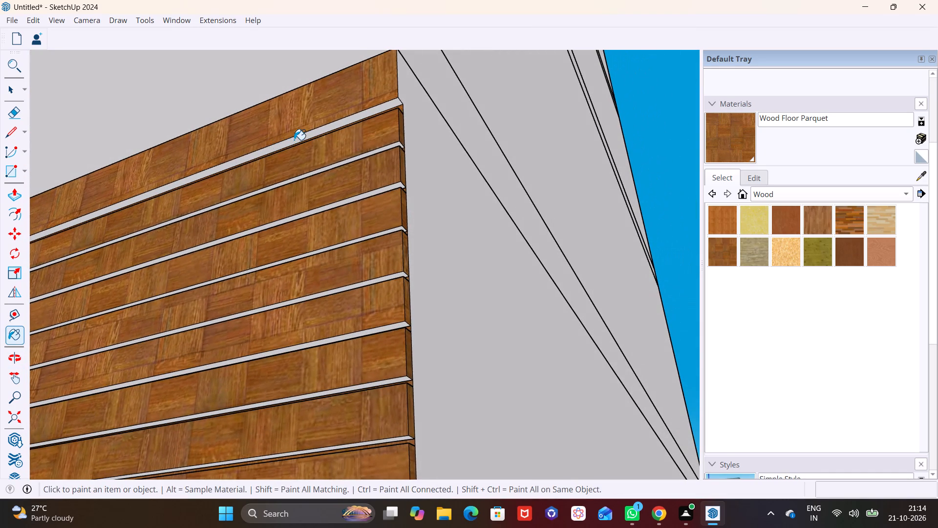
{"action": "left_click", "coordinate": [295, 140]}
{"action": "left_click", "coordinate": [308, 176]}
{"action": "left_click", "coordinate": [308, 212]}
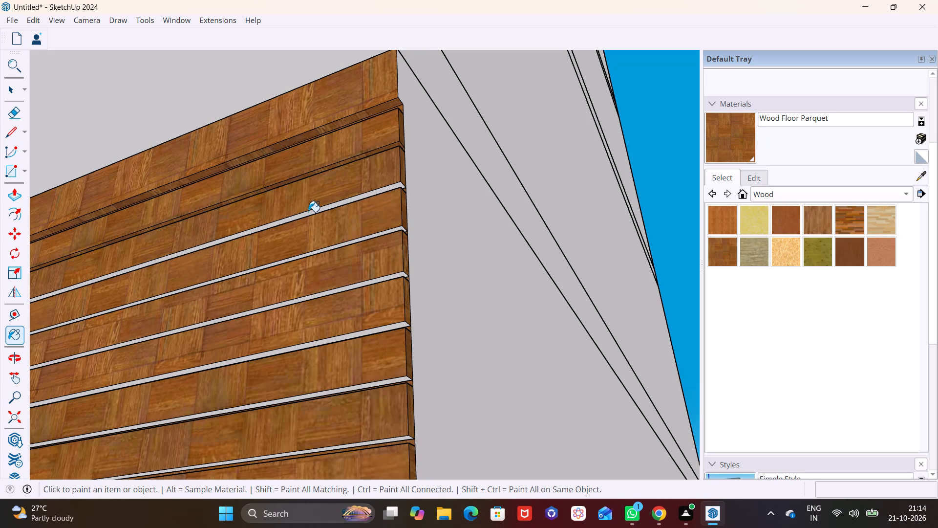
{"action": "left_click", "coordinate": [310, 213]}
{"action": "left_click", "coordinate": [306, 254]}
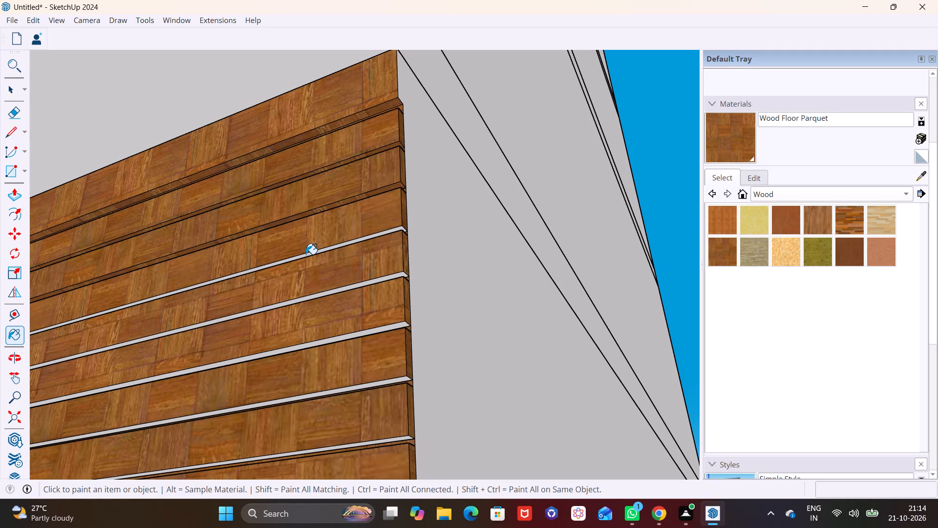
{"action": "left_click", "coordinate": [309, 255]}
Paint the undersides of the next five strips down the clad wall with Wood Floor Parquet.
{"action": "scroll", "coordinate": [309, 319], "scroll_direction": "up", "scroll_amount": 4}
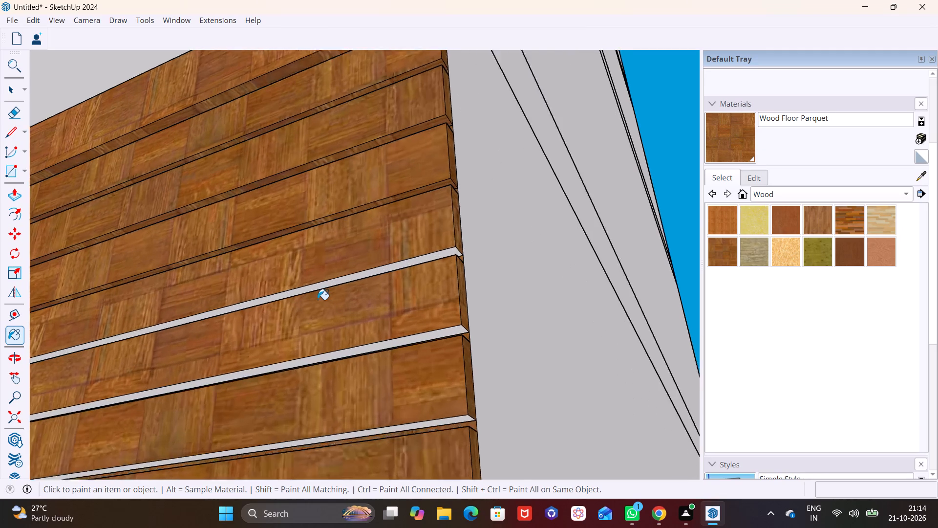
{"action": "scroll", "coordinate": [318, 300], "scroll_direction": "up", "scroll_amount": 2}
{"action": "left_click", "coordinate": [327, 285]}
{"action": "left_click", "coordinate": [339, 371]}
{"action": "scroll", "coordinate": [350, 385], "scroll_direction": "down", "scroll_amount": 7}
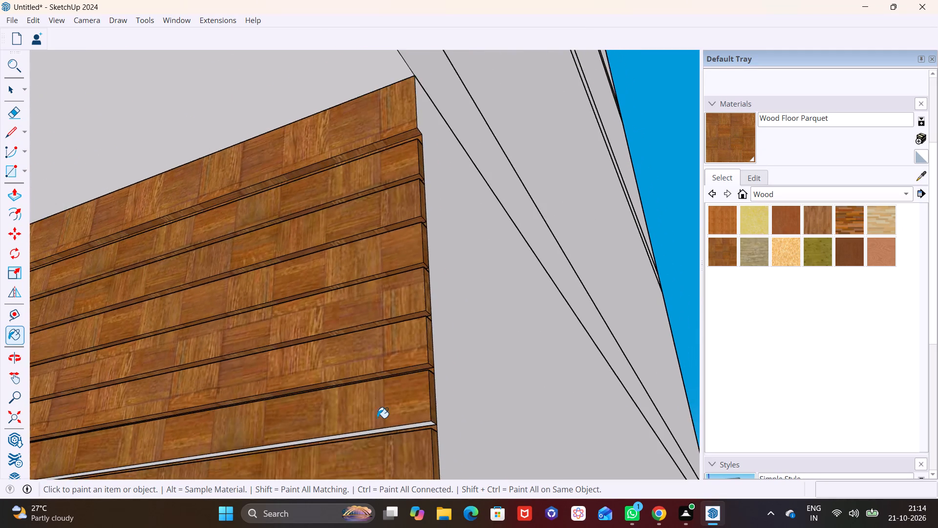
{"action": "middle_click_drag", "start_coordinate": [377, 418], "coordinate": [371, 246], "text": "shift"}
{"action": "scroll", "coordinate": [345, 273], "scroll_direction": "up", "scroll_amount": 3}
{"action": "left_click", "coordinate": [360, 261]}
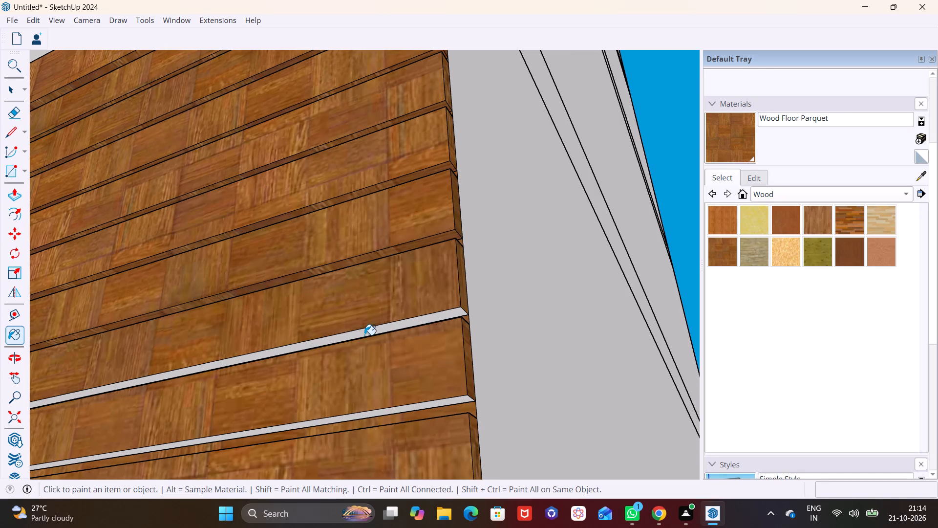
{"action": "left_click", "coordinate": [364, 334]}
{"action": "left_click", "coordinate": [362, 415]}
{"action": "scroll", "coordinate": [387, 389], "scroll_direction": "down", "scroll_amount": 7}
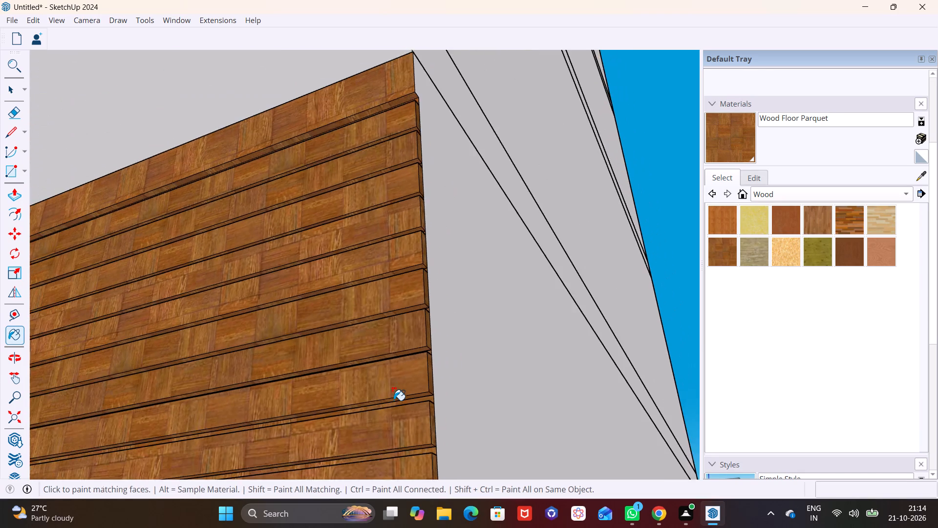
Paint the undersides of the top three strips between the glass door and the window with Wood Floor Parquet.
{"action": "middle_click_drag", "start_coordinate": [399, 380], "coordinate": [452, 244], "text": "shift"}
{"action": "scroll", "coordinate": [446, 244], "scroll_direction": "down", "scroll_amount": 8}
{"action": "middle_click_drag", "start_coordinate": [413, 320], "coordinate": [406, 469]}
{"action": "middle_click_drag", "start_coordinate": [287, 296], "coordinate": [422, 285]}
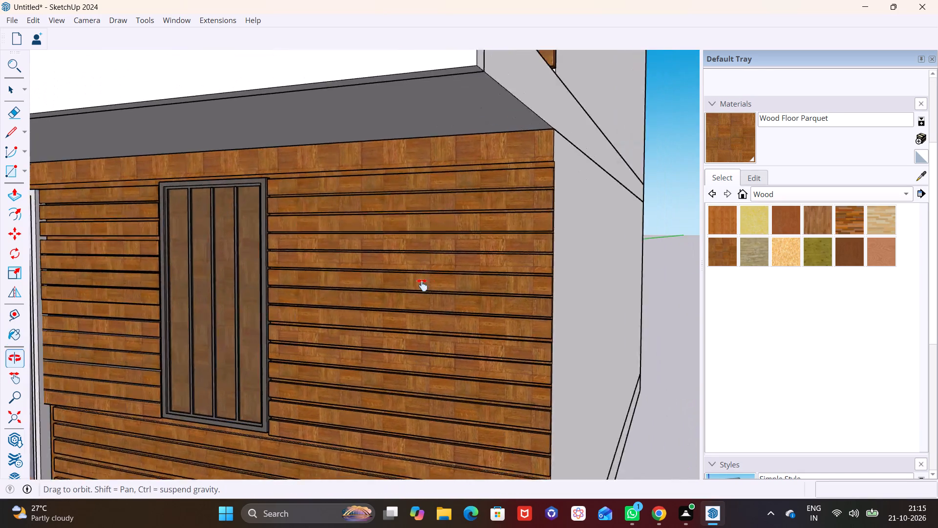
{"action": "middle_click_drag", "start_coordinate": [422, 285], "coordinate": [594, 292]}
{"action": "middle_click_drag", "start_coordinate": [299, 216], "coordinate": [348, 94]}
{"action": "scroll", "coordinate": [329, 143], "scroll_direction": "up", "scroll_amount": 9}
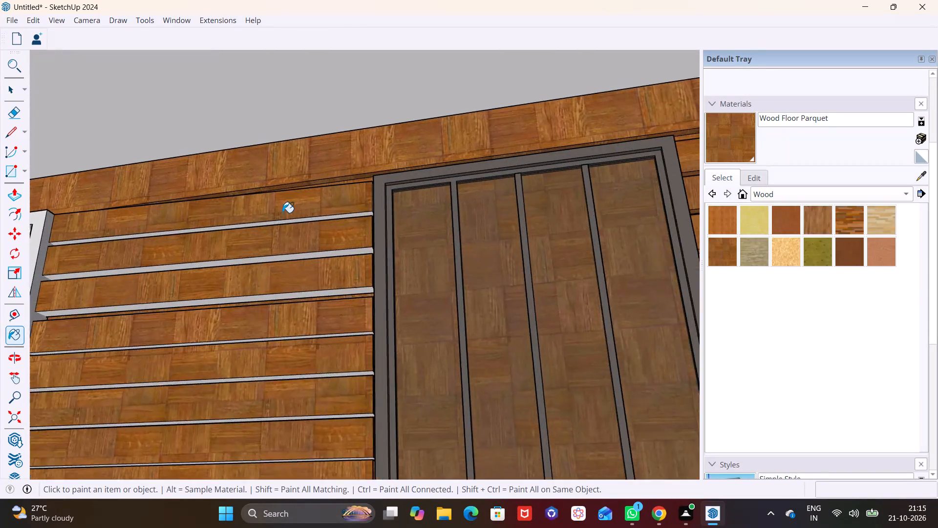
{"action": "middle_click_drag", "start_coordinate": [280, 215], "coordinate": [301, 150]}
{"action": "left_click", "coordinate": [287, 220]}
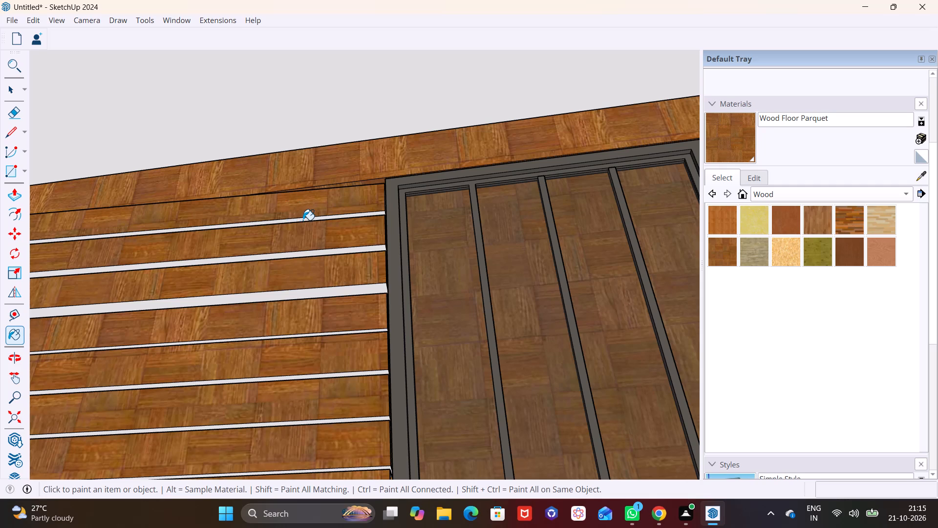
{"action": "left_click", "coordinate": [303, 220]}
{"action": "left_click", "coordinate": [290, 255]}
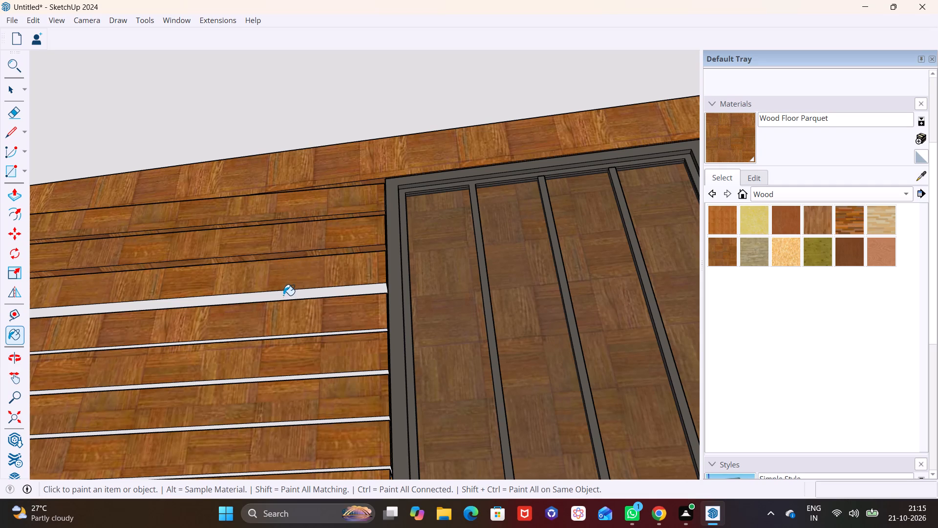
{"action": "left_click", "coordinate": [283, 295]}
Paint the undersides of the next three strips down between the door and the window with Wood Floor Parquet.
{"action": "middle_click_drag", "start_coordinate": [301, 321], "coordinate": [345, 201]}
{"action": "left_click", "coordinate": [275, 221]}
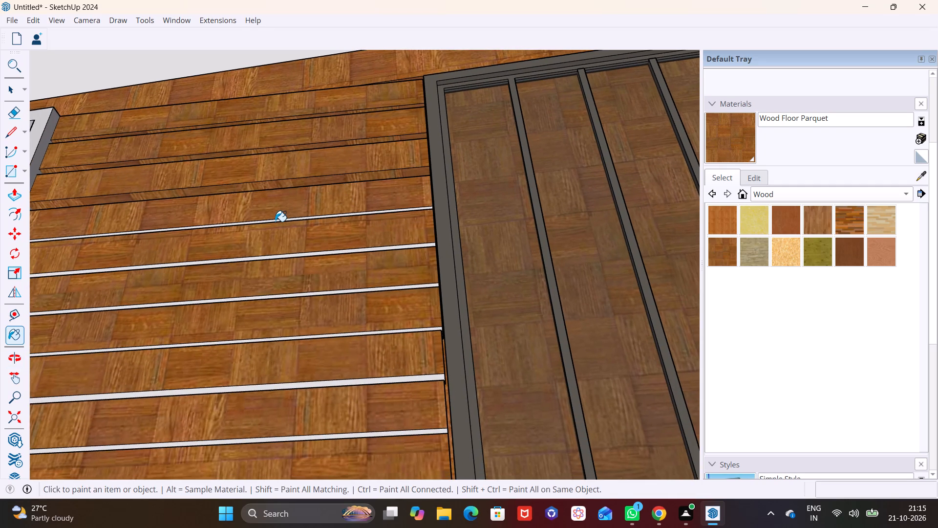
{"action": "left_click", "coordinate": [271, 220]}
{"action": "scroll", "coordinate": [267, 222], "scroll_direction": "up", "scroll_amount": 8}
{"action": "left_click", "coordinate": [270, 220]}
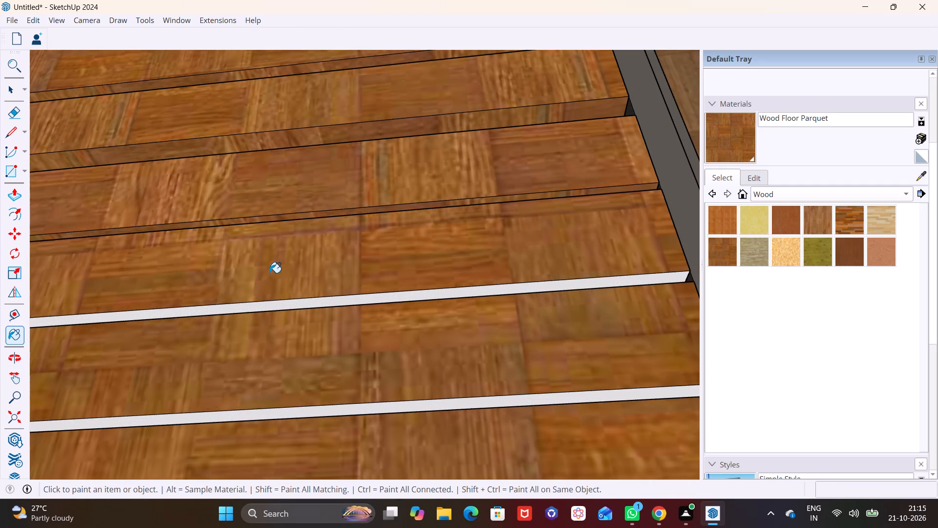
{"action": "left_click", "coordinate": [271, 306]}
{"action": "left_click", "coordinate": [277, 411]}
Paint the undersides of the next five strips down the wall beside the window with Wood Floor Parquet.
{"action": "scroll", "coordinate": [277, 411], "scroll_direction": "down", "scroll_amount": 7}
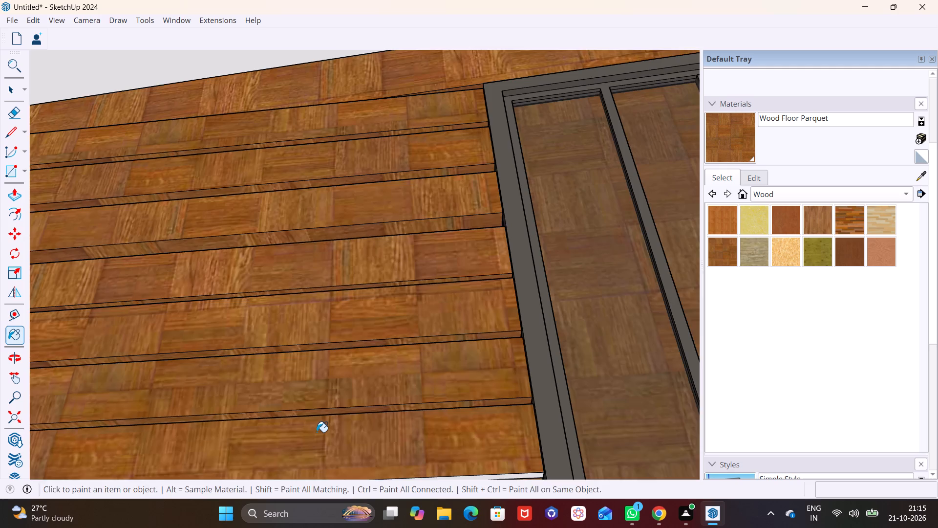
{"action": "middle_click_drag", "start_coordinate": [317, 432], "coordinate": [389, 210], "text": "shift"}
{"action": "scroll", "coordinate": [363, 227], "scroll_direction": "up", "scroll_amount": 6}
{"action": "left_click", "coordinate": [352, 265]}
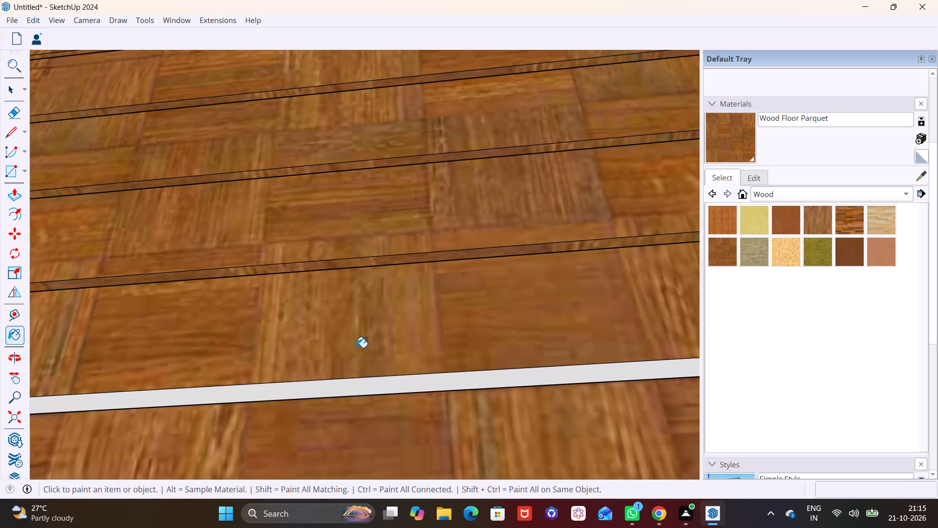
{"action": "left_click", "coordinate": [349, 382]}
{"action": "middle_click_drag", "start_coordinate": [349, 382], "coordinate": [396, 153], "text": "shift"}
{"action": "left_click", "coordinate": [365, 278]}
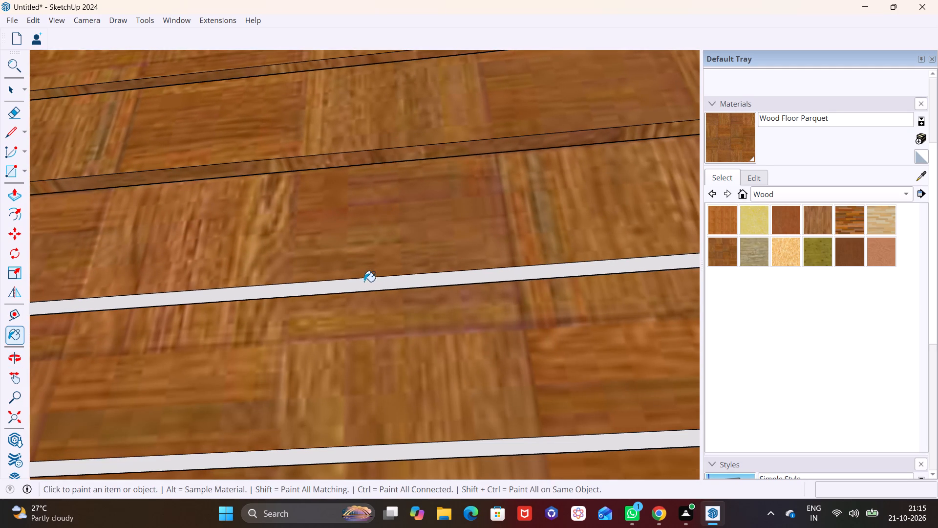
{"action": "middle_click_drag", "start_coordinate": [435, 380], "coordinate": [402, 154], "text": "shift"}
{"action": "left_click", "coordinate": [385, 212]}
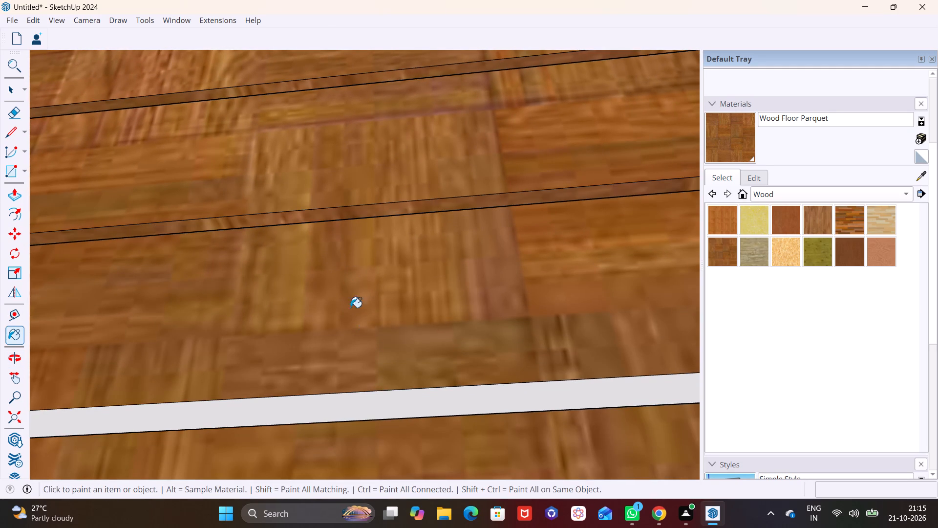
{"action": "left_click", "coordinate": [384, 400]}
Paint the undersides of the remaining lowest strips beneath the window, down to the wall base, with Wood Floor Parquet.
{"action": "scroll", "coordinate": [405, 385], "scroll_direction": "down", "scroll_amount": 5}
{"action": "middle_click_drag", "start_coordinate": [420, 387], "coordinate": [419, 107], "text": "shift"}
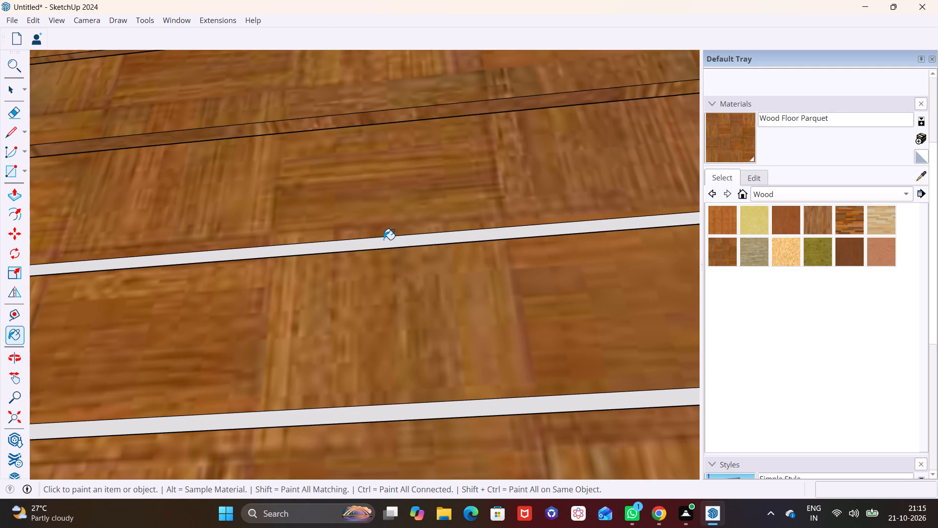
{"action": "left_click", "coordinate": [384, 240]}
{"action": "left_click", "coordinate": [433, 414]}
{"action": "middle_click_drag", "start_coordinate": [448, 410], "coordinate": [399, 0], "text": "shift"}
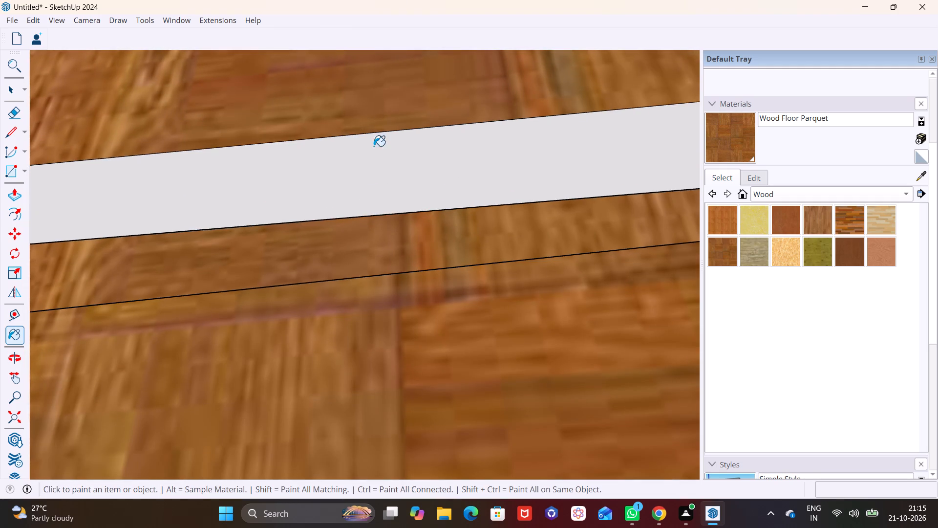
{"action": "left_click", "coordinate": [374, 146]}
{"action": "scroll", "coordinate": [374, 146], "scroll_direction": "down", "scroll_amount": 20}
{"action": "scroll", "coordinate": [374, 146], "scroll_direction": "down", "scroll_amount": 1}
{"action": "middle_click_drag", "start_coordinate": [443, 307], "coordinate": [437, 137], "text": "shift"}
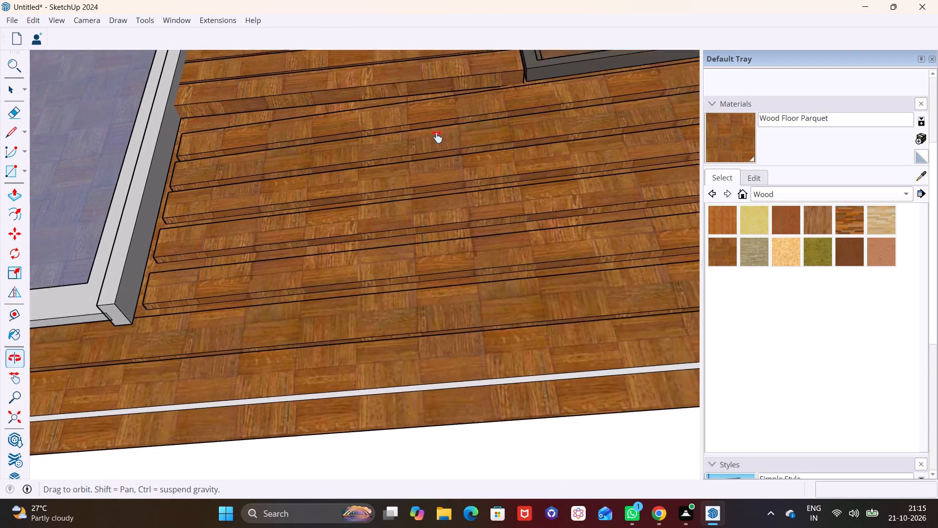
{"action": "middle_click_drag", "start_coordinate": [437, 137], "coordinate": [433, 115], "text": "shift"}
{"action": "left_click", "coordinate": [394, 354]}
{"action": "scroll", "coordinate": [399, 185], "scroll_direction": "down", "scroll_amount": 7}
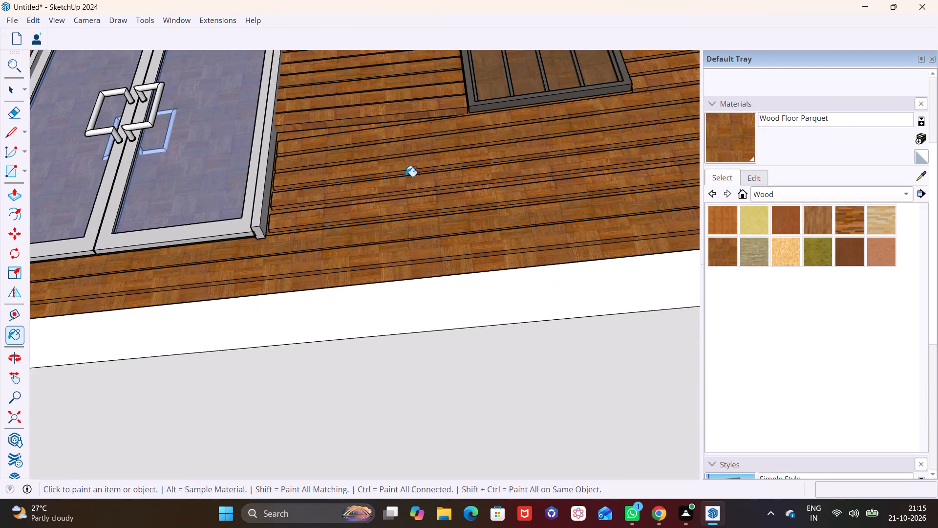
Paint the undersides of the top four strips on the windowless side of the glass door with Wood Floor Parquet.
{"action": "middle_click_drag", "start_coordinate": [395, 148], "coordinate": [395, 326]}
{"action": "scroll", "coordinate": [380, 228], "scroll_direction": "down", "scroll_amount": 11}
{"action": "middle_click_drag", "start_coordinate": [132, 105], "coordinate": [180, 117], "text": "shift"}
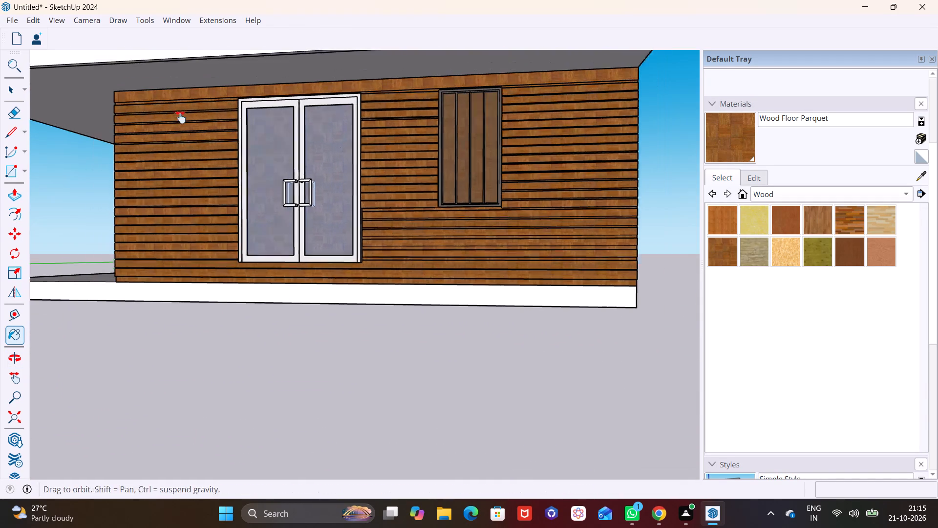
{"action": "middle_click_drag", "start_coordinate": [180, 117], "coordinate": [272, 131], "text": "shift"}
{"action": "middle_click_drag", "start_coordinate": [265, 210], "coordinate": [333, 50]}
{"action": "scroll", "coordinate": [264, 166], "scroll_direction": "up", "scroll_amount": 11}
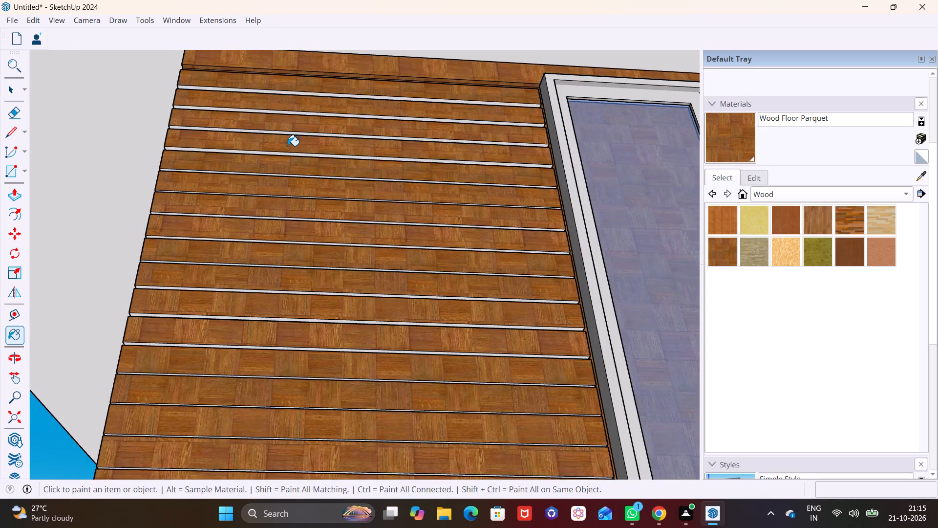
{"action": "scroll", "coordinate": [288, 146], "scroll_direction": "up", "scroll_amount": 6}
{"action": "left_click", "coordinate": [328, 53]}
{"action": "left_click", "coordinate": [317, 88]}
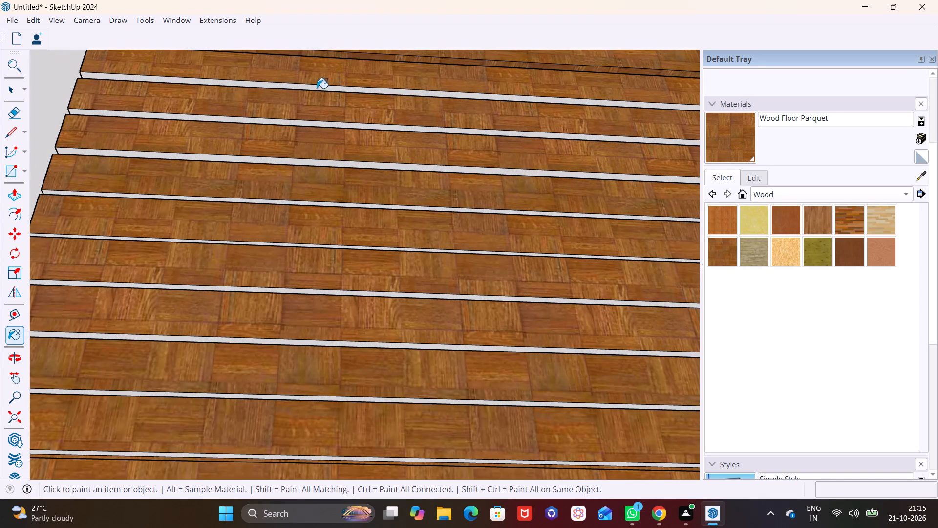
{"action": "left_click", "coordinate": [318, 127]}
{"action": "left_click", "coordinate": [320, 124]}
{"action": "double_click", "coordinate": [320, 166]}
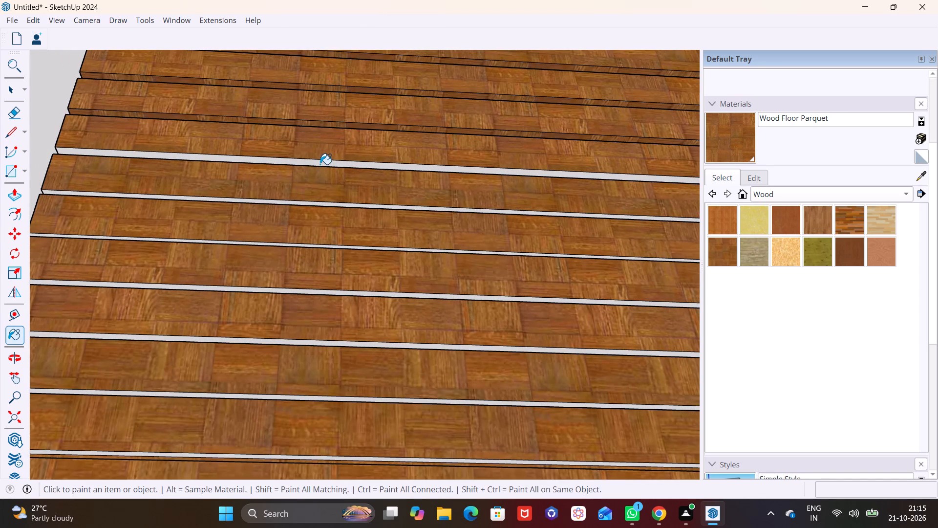
{"action": "left_click", "coordinate": [318, 202]}
{"action": "left_click", "coordinate": [317, 206]}
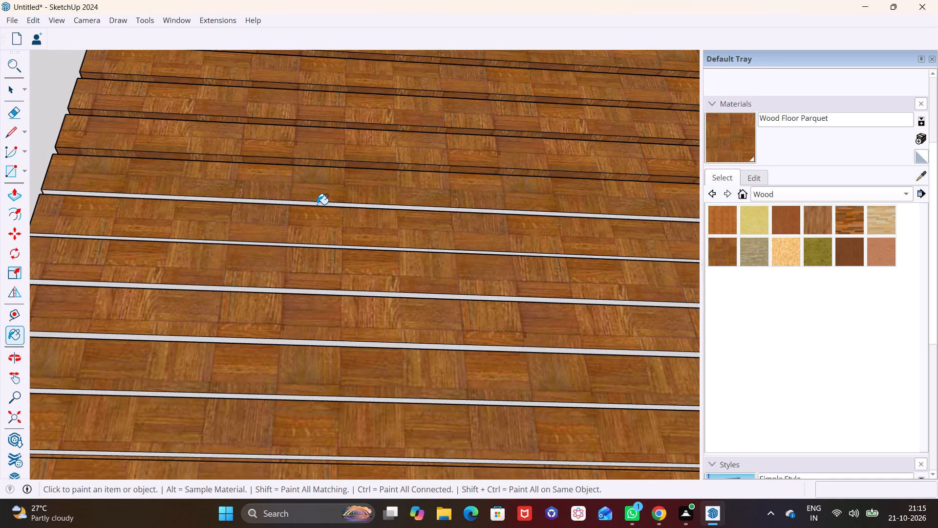
{"action": "left_click", "coordinate": [326, 207]}
{"action": "left_click", "coordinate": [329, 204]}
Paint the undersides of the next four strips down the windowless side of the door with Wood Floor Parquet.
{"action": "scroll", "coordinate": [345, 242], "scroll_direction": "up", "scroll_amount": 4}
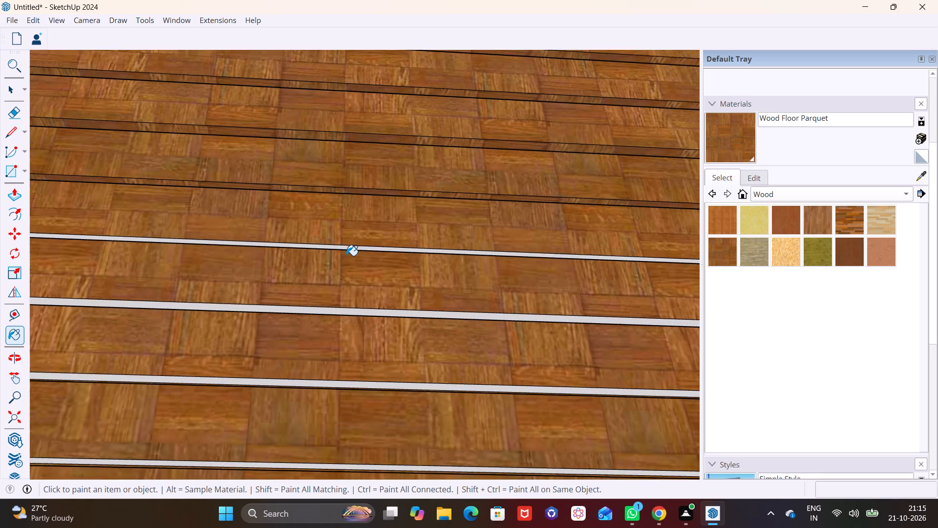
{"action": "left_click", "coordinate": [344, 248]}
{"action": "middle_click_drag", "start_coordinate": [366, 254], "coordinate": [330, 113]}
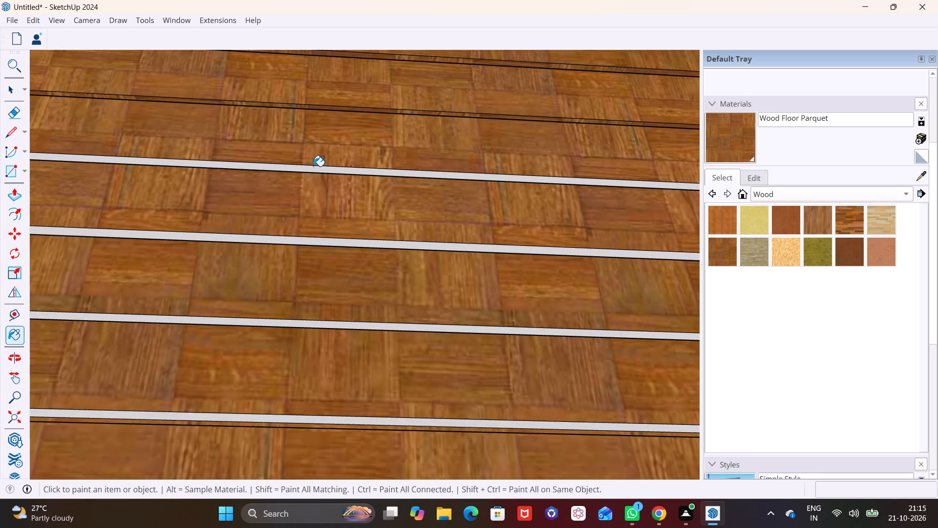
{"action": "left_click", "coordinate": [313, 168]}
{"action": "left_click", "coordinate": [296, 241]}
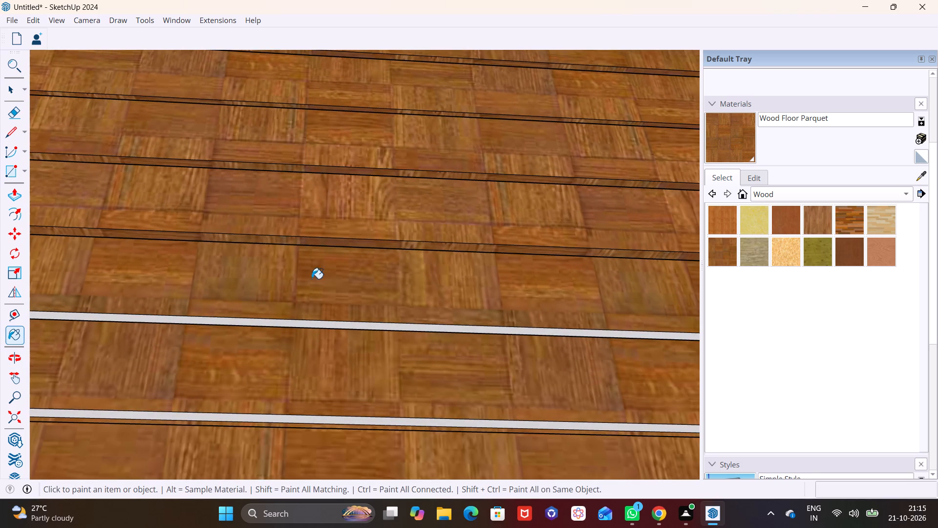
{"action": "left_click", "coordinate": [298, 327]}
{"action": "left_click", "coordinate": [301, 325]}
Paint the undersides of four more strips further down the windowless side of the door with Wood Floor Parquet.
{"action": "middle_click_drag", "start_coordinate": [405, 395], "coordinate": [359, 241], "text": "shift"}
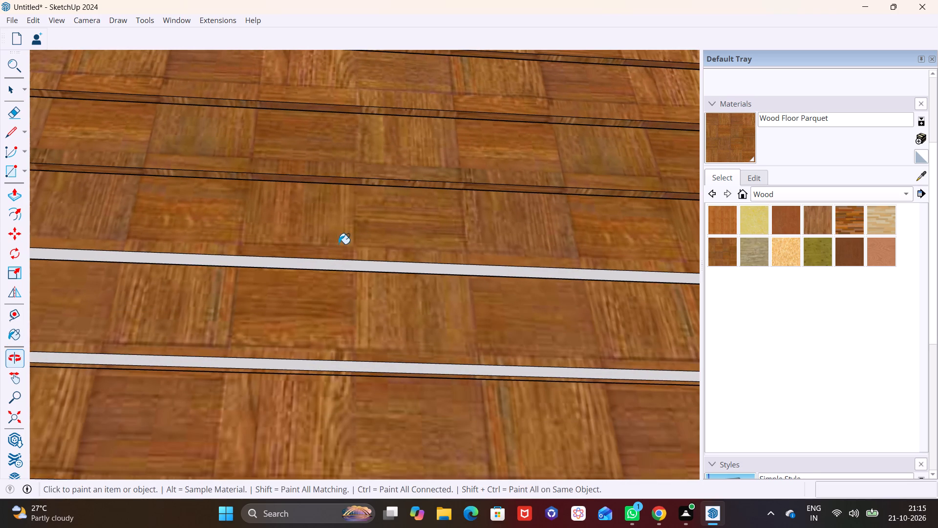
{"action": "left_click", "coordinate": [325, 265]}
{"action": "left_click", "coordinate": [313, 370]}
{"action": "scroll", "coordinate": [346, 407], "scroll_direction": "down", "scroll_amount": 1, "text": "shift"}
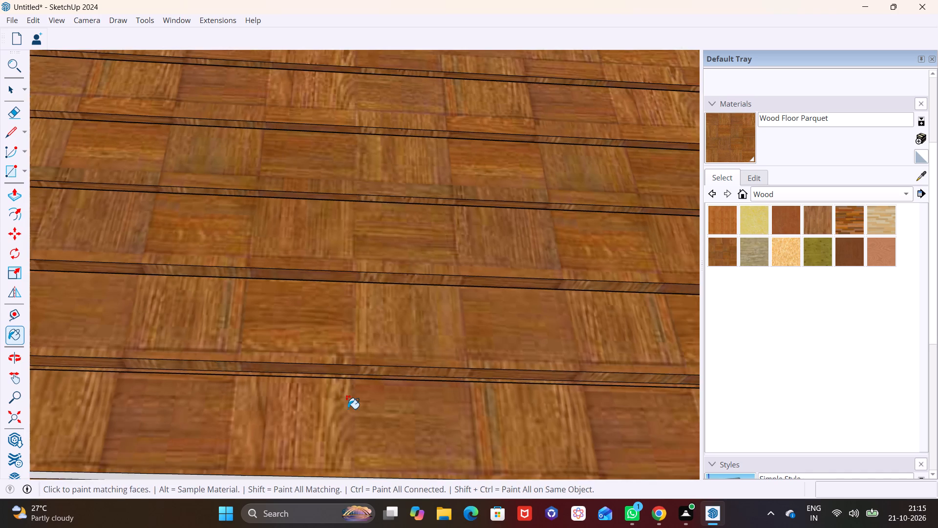
{"action": "middle_click_drag", "start_coordinate": [352, 412], "coordinate": [360, 172], "text": "shift"}
{"action": "left_click", "coordinate": [333, 231]}
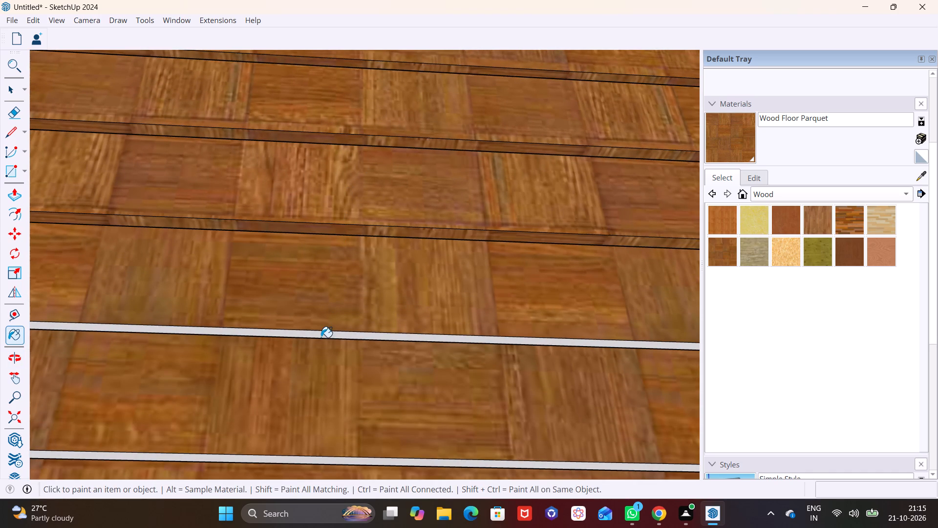
{"action": "left_click", "coordinate": [322, 333]}
Paint the undersides of the lowest four strips on the windowless side of the door with Wood Floor Parquet.
{"action": "middle_click_drag", "start_coordinate": [362, 372], "coordinate": [363, 171], "text": "shift"}
{"action": "left_click", "coordinate": [340, 245]}
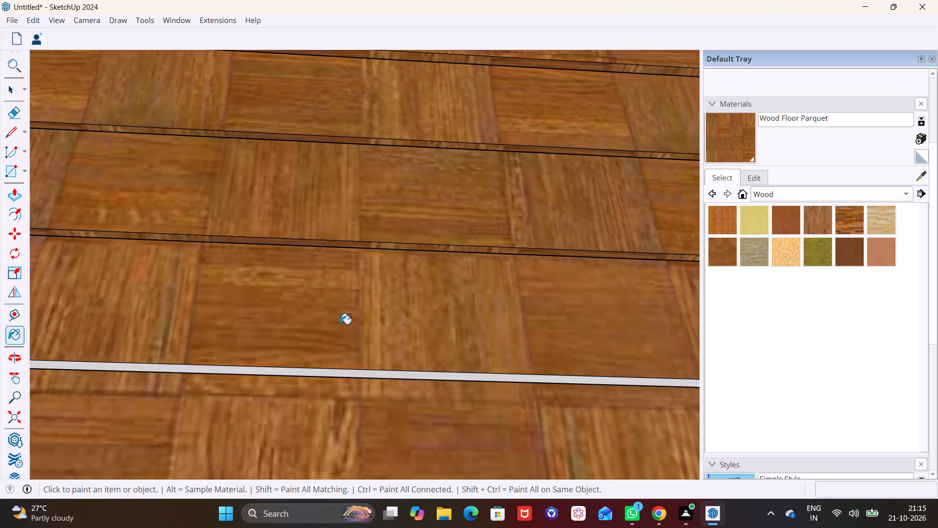
{"action": "left_click", "coordinate": [339, 372]}
{"action": "middle_click_drag", "start_coordinate": [364, 388], "coordinate": [368, 134], "text": "shift"}
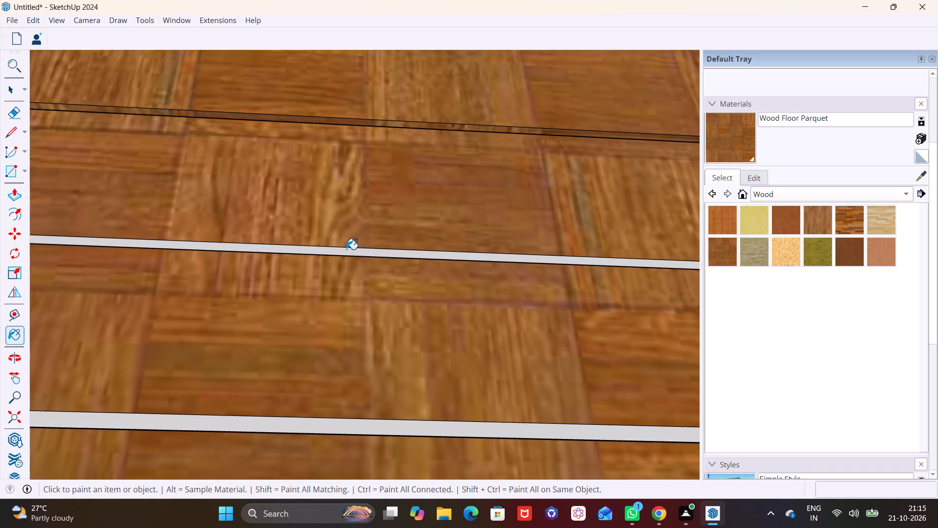
{"action": "left_click", "coordinate": [346, 249]}
{"action": "left_click", "coordinate": [346, 426]}
{"action": "scroll", "coordinate": [469, 443], "scroll_direction": "down", "scroll_amount": 2, "text": "shift"}
{"action": "middle_click_drag", "start_coordinate": [469, 443], "coordinate": [408, 111], "text": "shift"}
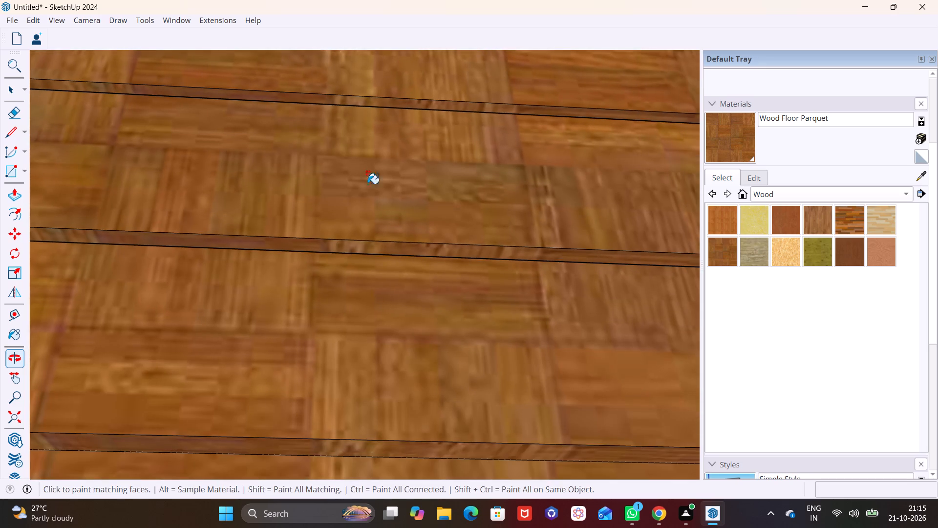
Paint all faces matching an unpainted strip top on the windowless side of the door with Wood Floor Parquet.
{"action": "scroll", "coordinate": [360, 221], "scroll_direction": "down", "scroll_amount": 9}
{"action": "scroll", "coordinate": [393, 294], "scroll_direction": "down", "scroll_amount": 12}
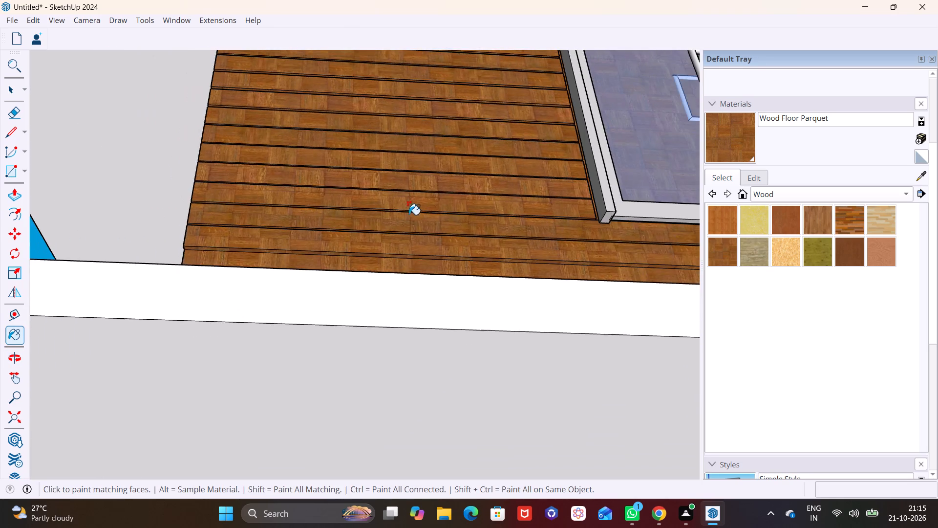
{"action": "middle_click_drag", "start_coordinate": [410, 252], "coordinate": [404, 402]}
{"action": "scroll", "coordinate": [404, 402], "scroll_direction": "down", "scroll_amount": 1}
{"action": "middle_click_drag", "start_coordinate": [450, 152], "coordinate": [343, 361], "text": "shift"}
{"action": "middle_click_drag", "start_coordinate": [336, 337], "coordinate": [323, 412]}
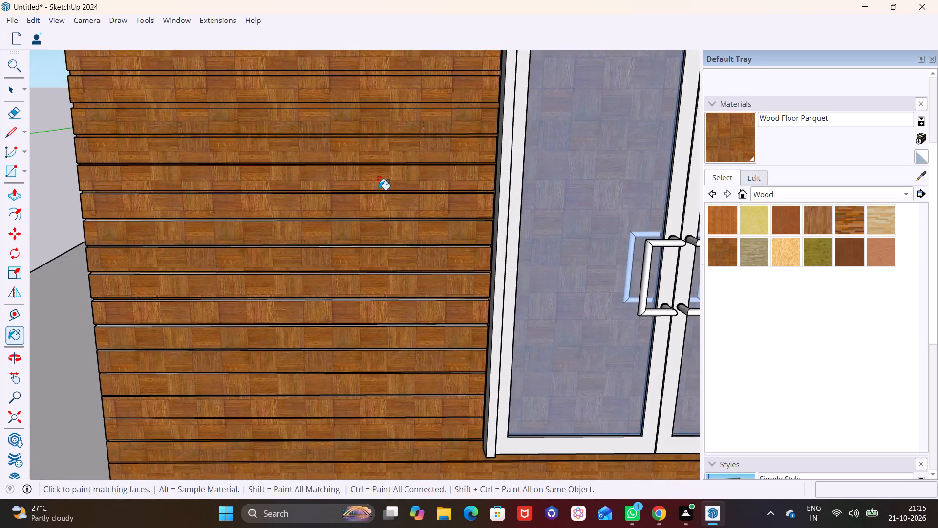
{"action": "middle_click_drag", "start_coordinate": [379, 189], "coordinate": [371, 329]}
{"action": "scroll", "coordinate": [361, 266], "scroll_direction": "up", "scroll_amount": 1}
{"action": "middle_click_drag", "start_coordinate": [361, 266], "coordinate": [378, 138], "text": "shift"}
{"action": "scroll", "coordinate": [344, 270], "scroll_direction": "up", "scroll_amount": 5}
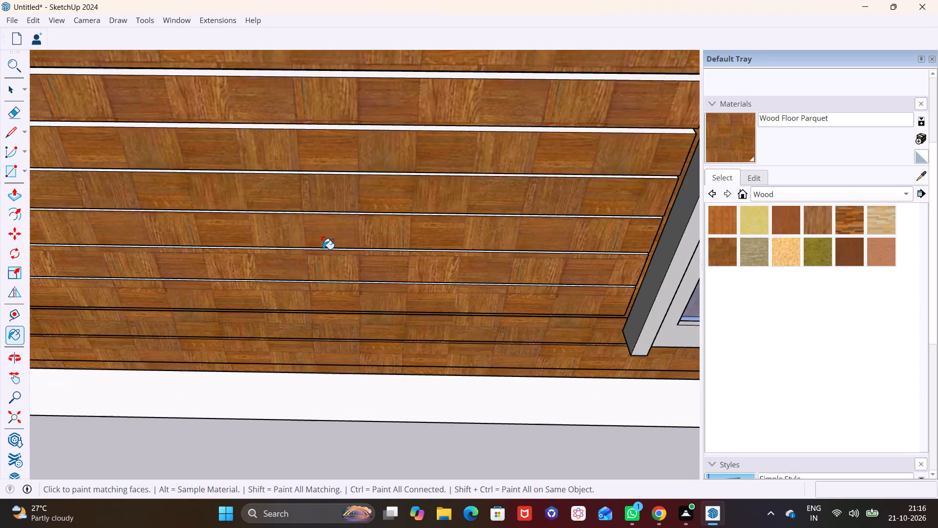
{"action": "scroll", "coordinate": [323, 249], "scroll_direction": "up", "scroll_amount": 4}
{"action": "middle_click_drag", "start_coordinate": [334, 294], "coordinate": [342, 168], "text": "shift"}
{"action": "scroll", "coordinate": [319, 231], "scroll_direction": "up", "scroll_amount": 7}
{"action": "middle_click_drag", "start_coordinate": [320, 225], "coordinate": [332, 333]}
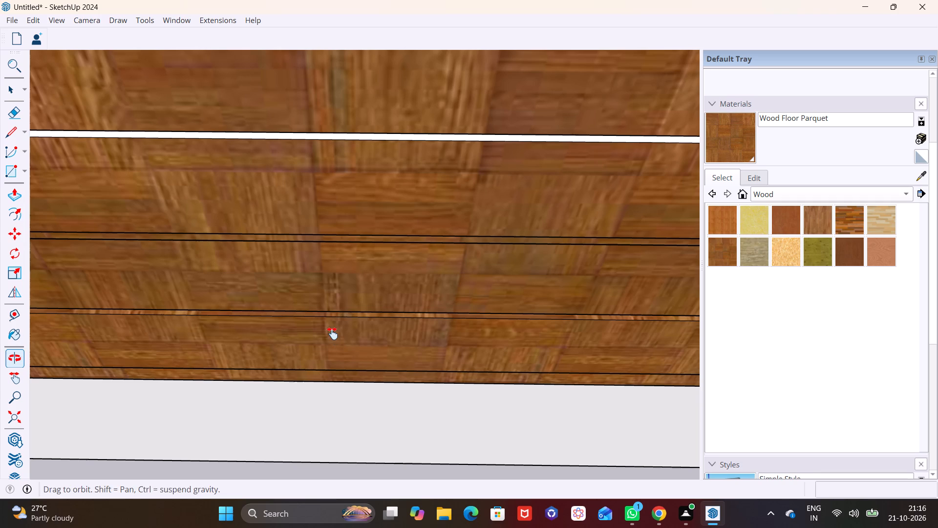
{"action": "middle_click_drag", "start_coordinate": [332, 333], "coordinate": [333, 331]}
{"action": "left_click", "coordinate": [348, 132]}
{"action": "left_click", "coordinate": [349, 136]}
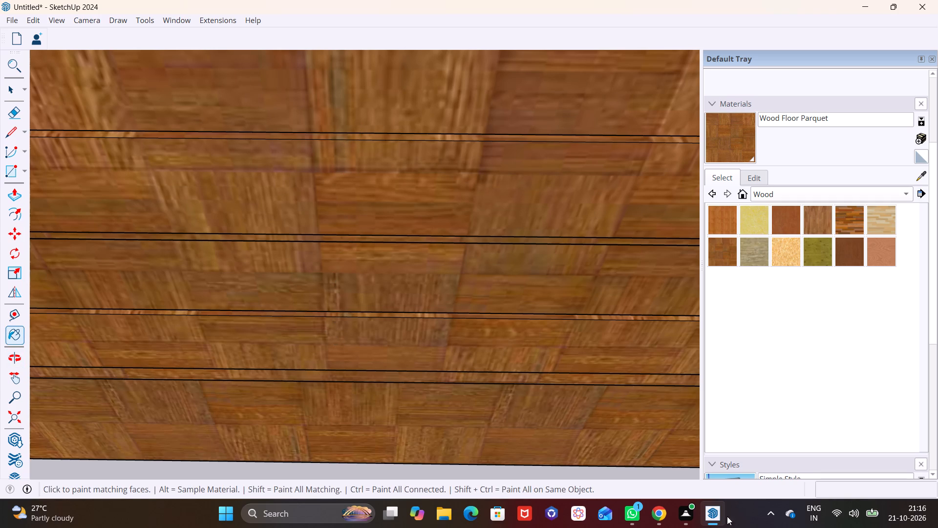
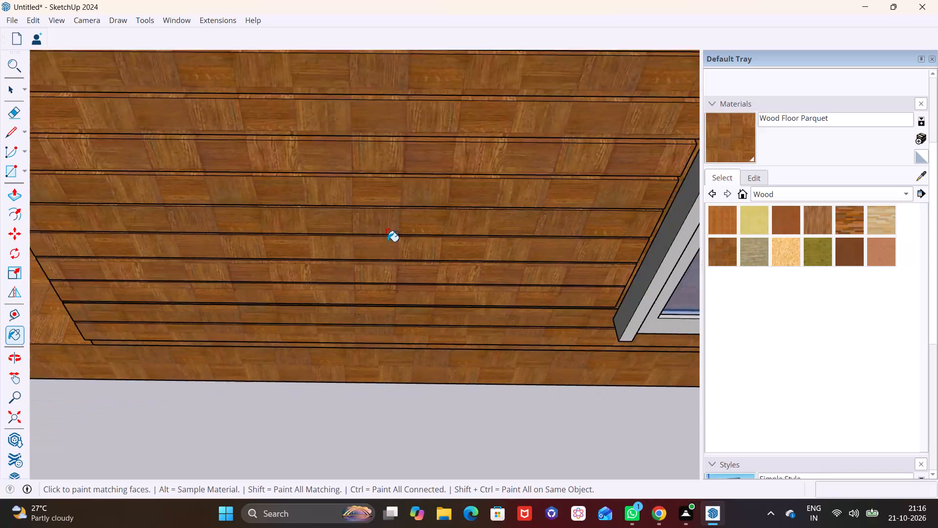
Examine the parquet cladding on the ground floor and balcony level from several angles, along with the storeys above.
{"action": "middle_click_drag", "start_coordinate": [392, 236], "coordinate": [414, 434], "text": "shift"}
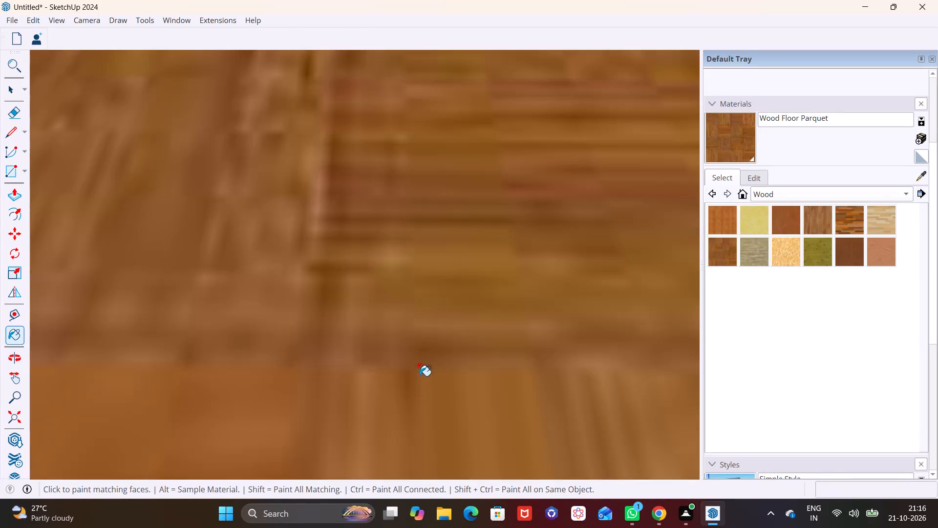
{"action": "scroll", "coordinate": [412, 331], "scroll_direction": "down", "scroll_amount": 20}
{"action": "scroll", "coordinate": [412, 331], "scroll_direction": "down", "scroll_amount": 15}
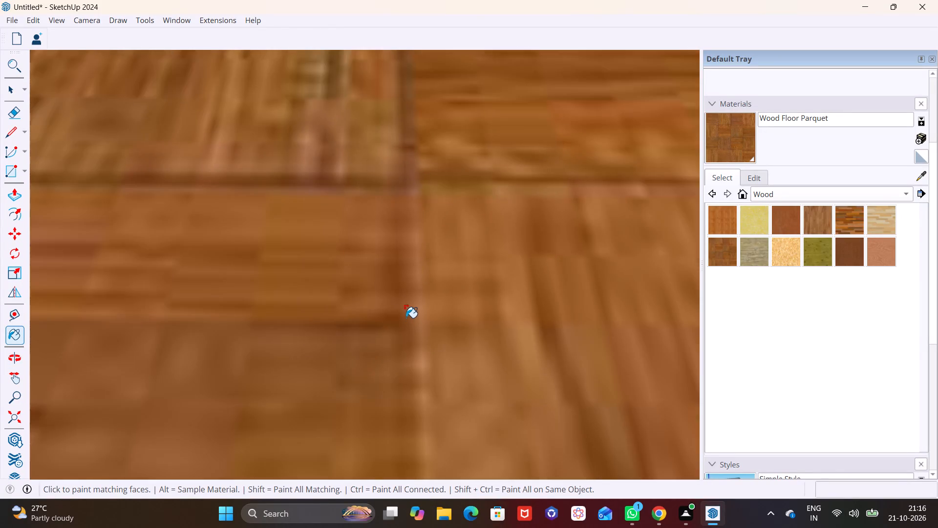
{"action": "scroll", "coordinate": [406, 318], "scroll_direction": "down", "scroll_amount": 20}
{"action": "scroll", "coordinate": [406, 318], "scroll_direction": "down", "scroll_amount": 20}
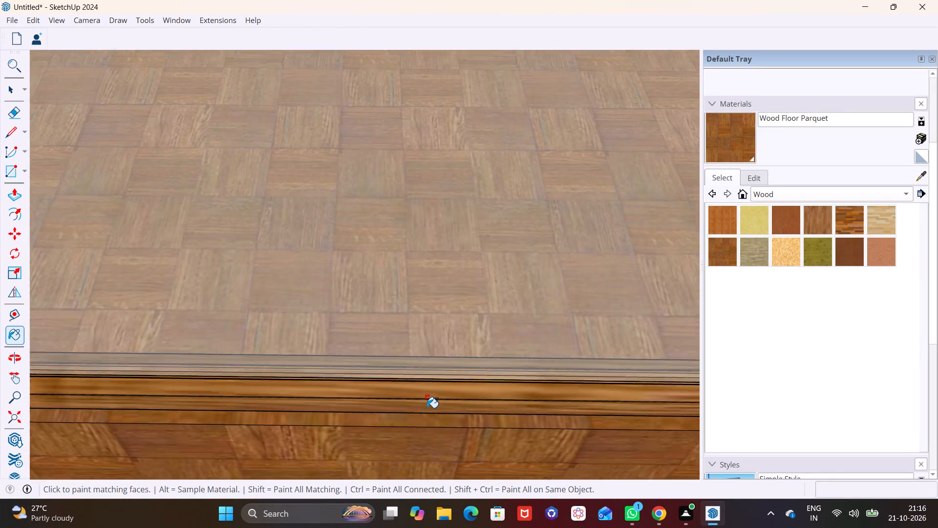
{"action": "scroll", "coordinate": [427, 408], "scroll_direction": "down", "scroll_amount": 12}
{"action": "middle_click_drag", "start_coordinate": [429, 427], "coordinate": [424, 219], "text": "shift"}
{"action": "middle_click_drag", "start_coordinate": [438, 248], "coordinate": [433, 34], "text": "shift"}
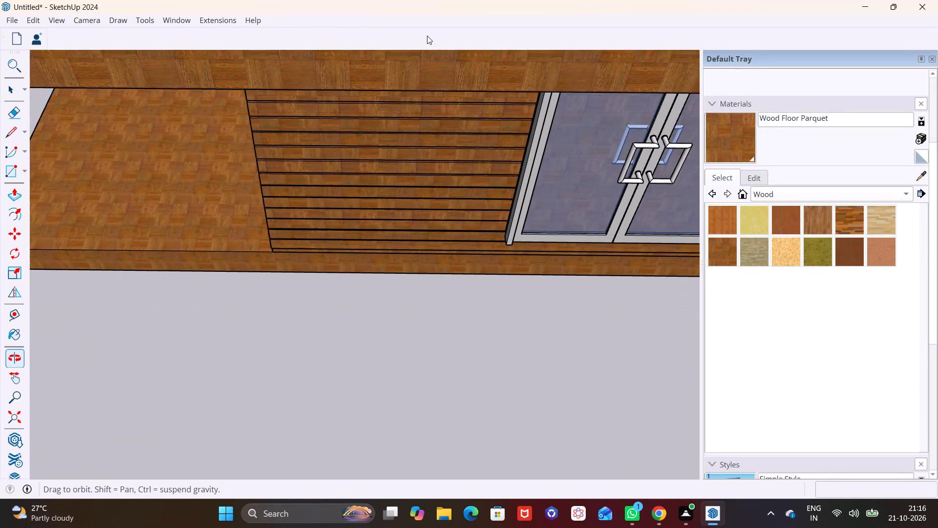
{"action": "middle_click_drag", "start_coordinate": [450, 159], "coordinate": [455, 57]}
{"action": "middle_click_drag", "start_coordinate": [426, 76], "coordinate": [437, 170], "text": "shift"}
{"action": "middle_click_drag", "start_coordinate": [437, 171], "coordinate": [424, 200]}
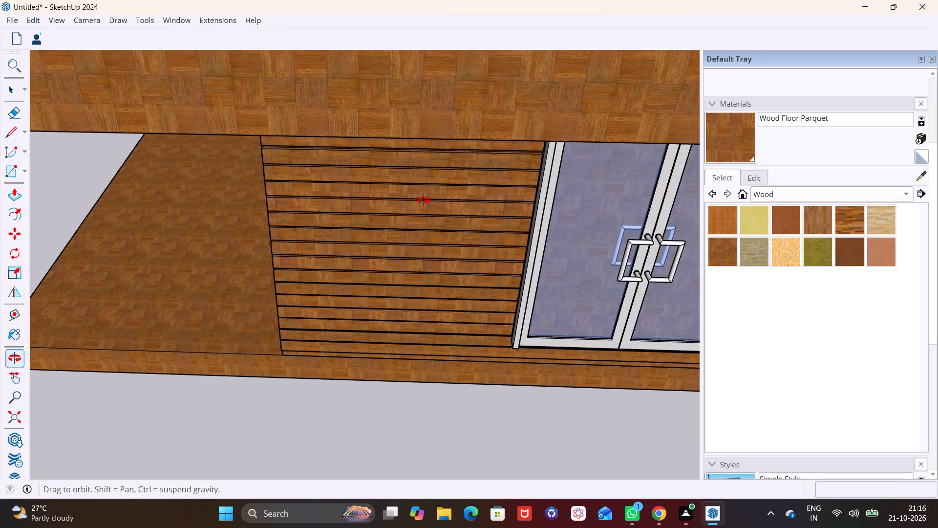
{"action": "middle_click_drag", "start_coordinate": [424, 200], "coordinate": [422, 200]}
{"action": "scroll", "coordinate": [408, 160], "scroll_direction": "up", "scroll_amount": 11}
{"action": "middle_click_drag", "start_coordinate": [450, 107], "coordinate": [435, 245], "text": "shift"}
{"action": "scroll", "coordinate": [429, 213], "scroll_direction": "down", "scroll_amount": 1}
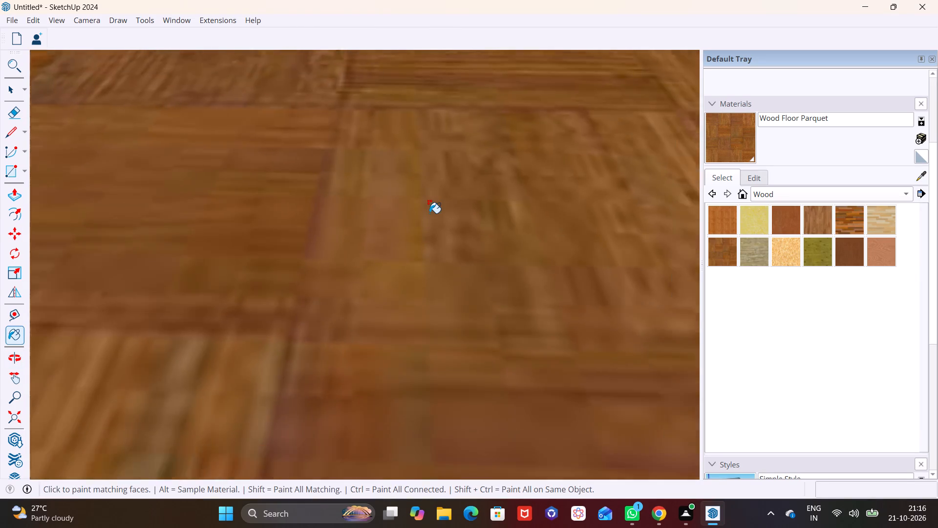
{"action": "scroll", "coordinate": [429, 213], "scroll_direction": "down", "scroll_amount": 20}
{"action": "scroll", "coordinate": [429, 213], "scroll_direction": "down", "scroll_amount": 20}
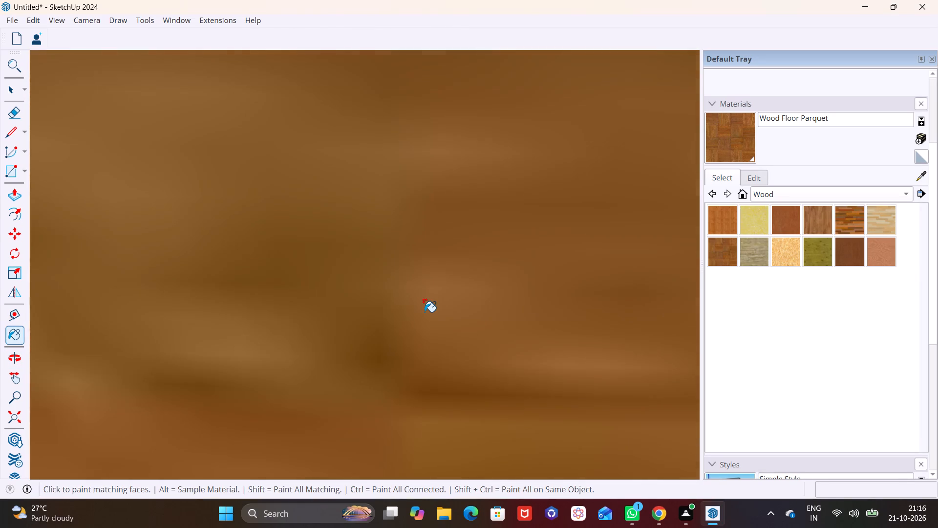
{"action": "scroll", "coordinate": [425, 312], "scroll_direction": "down", "scroll_amount": 20}
{"action": "scroll", "coordinate": [425, 312], "scroll_direction": "down", "scroll_amount": 20}
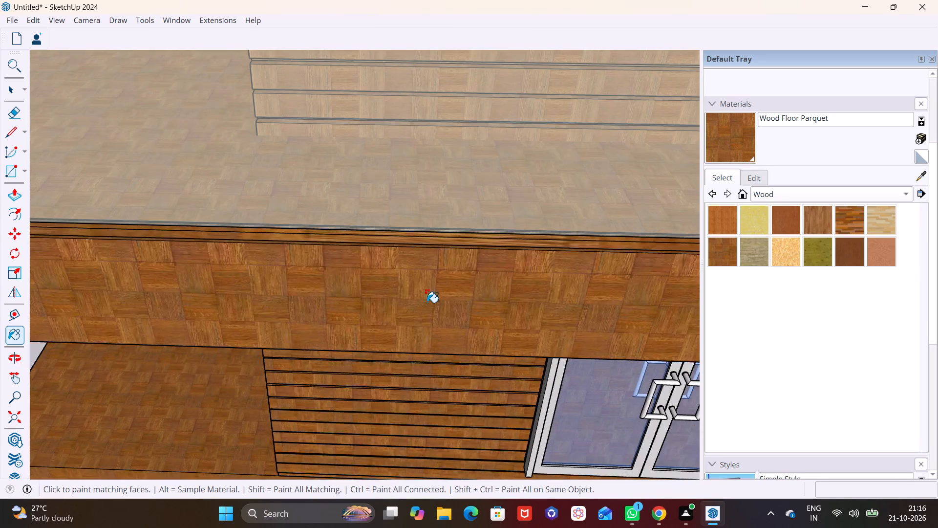
{"action": "scroll", "coordinate": [427, 303], "scroll_direction": "down", "scroll_amount": 18}
{"action": "middle_click_drag", "start_coordinate": [484, 189], "coordinate": [428, 230], "text": "shift"}
{"action": "middle_click_drag", "start_coordinate": [502, 249], "coordinate": [429, 118]}
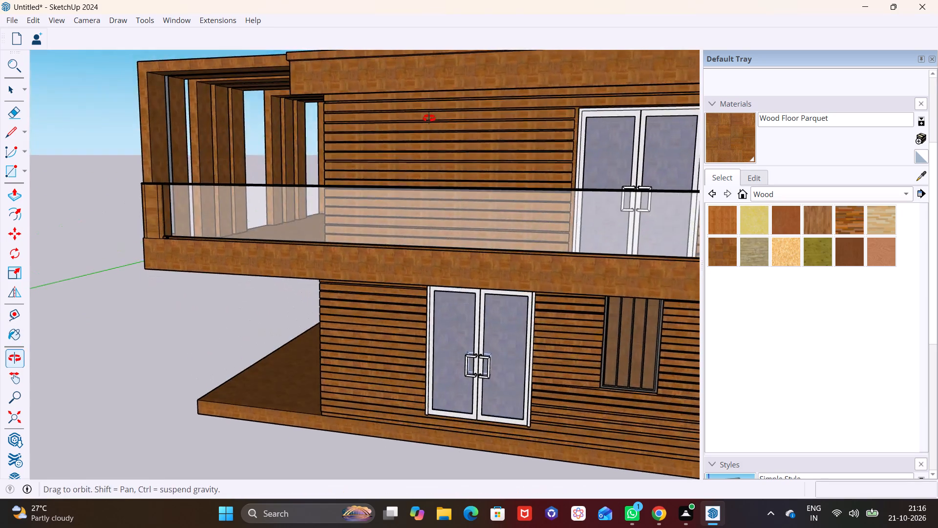
{"action": "middle_click_drag", "start_coordinate": [429, 118], "coordinate": [428, 117]}
{"action": "scroll", "coordinate": [496, 112], "scroll_direction": "up", "scroll_amount": 11}
{"action": "middle_click_drag", "start_coordinate": [512, 179], "coordinate": [343, 246]}
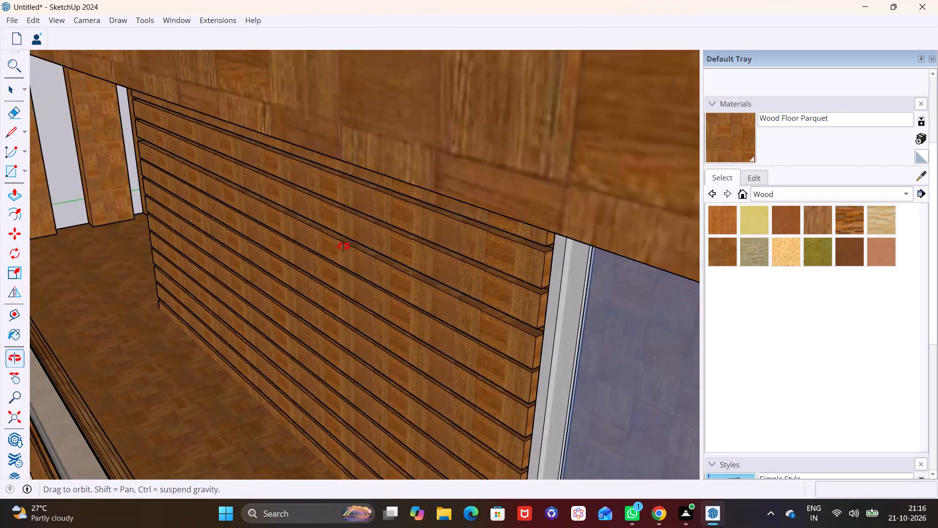
{"action": "middle_click_drag", "start_coordinate": [343, 246], "coordinate": [501, 171]}
{"action": "scroll", "coordinate": [508, 182], "scroll_direction": "down", "scroll_amount": 17}
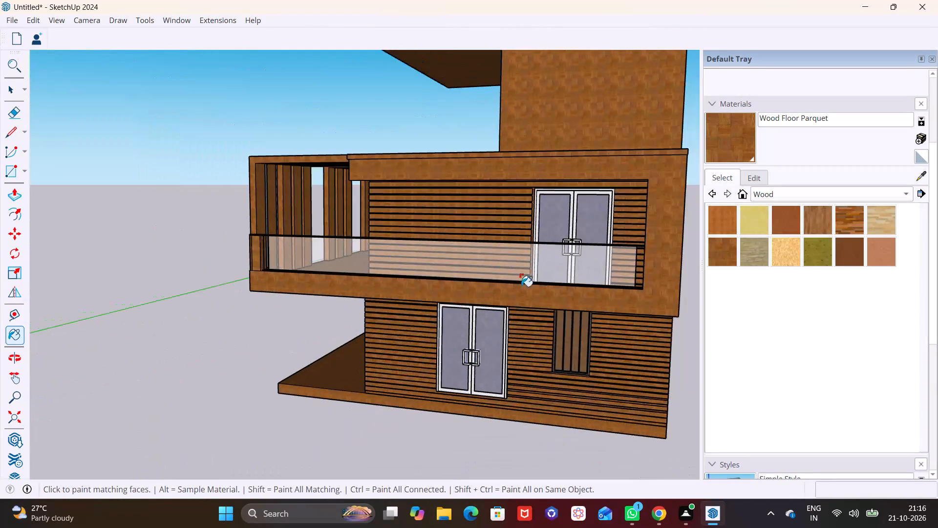
{"action": "middle_click_drag", "start_coordinate": [539, 283], "coordinate": [653, 274]}
{"action": "middle_click_drag", "start_coordinate": [569, 235], "coordinate": [537, 333]}
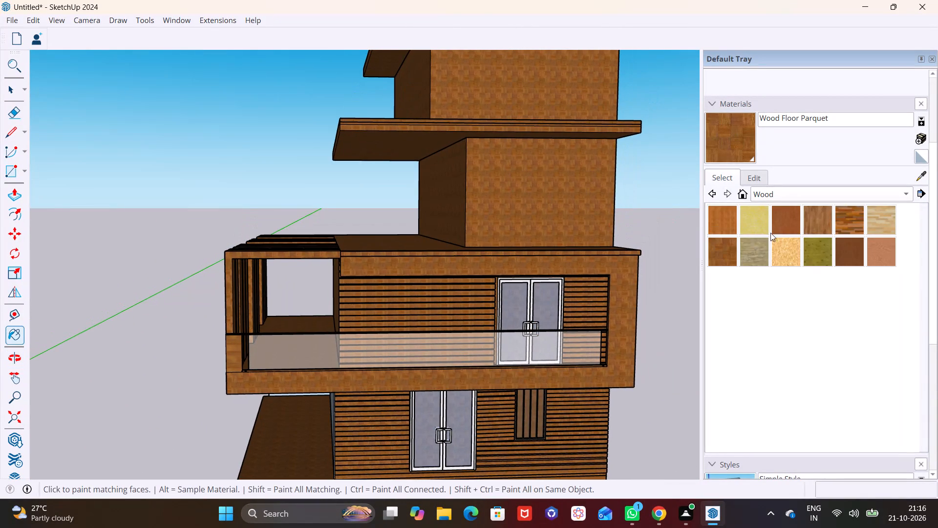
Repaint all matching Wood Floor Parquet faces of the house with white Color M00 from the Colors collection.
{"action": "left_click", "coordinate": [763, 193]}
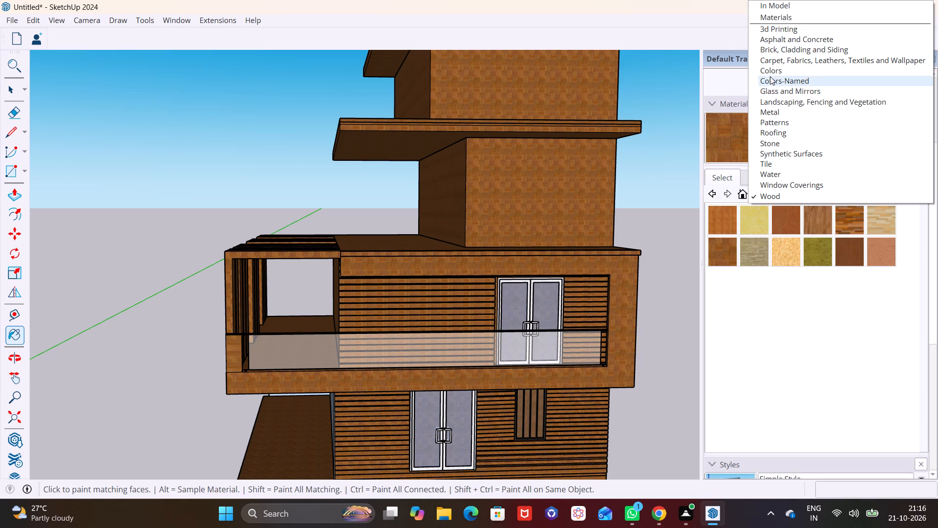
{"action": "left_click", "coordinate": [770, 72]}
{"action": "scroll", "coordinate": [777, 242], "scroll_direction": "down", "scroll_amount": 8}
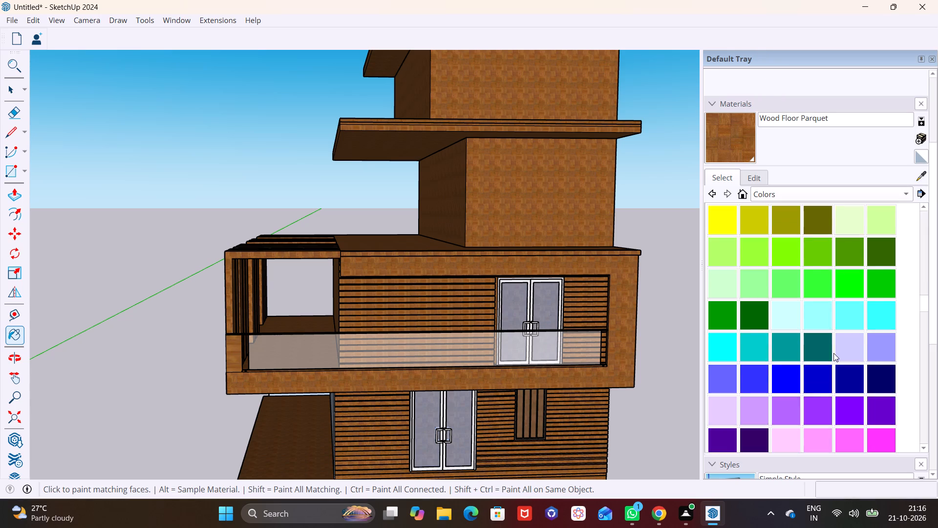
{"action": "scroll", "coordinate": [833, 353], "scroll_direction": "down", "scroll_amount": 7}
{"action": "left_click", "coordinate": [734, 276]}
{"action": "left_click", "coordinate": [564, 204]}
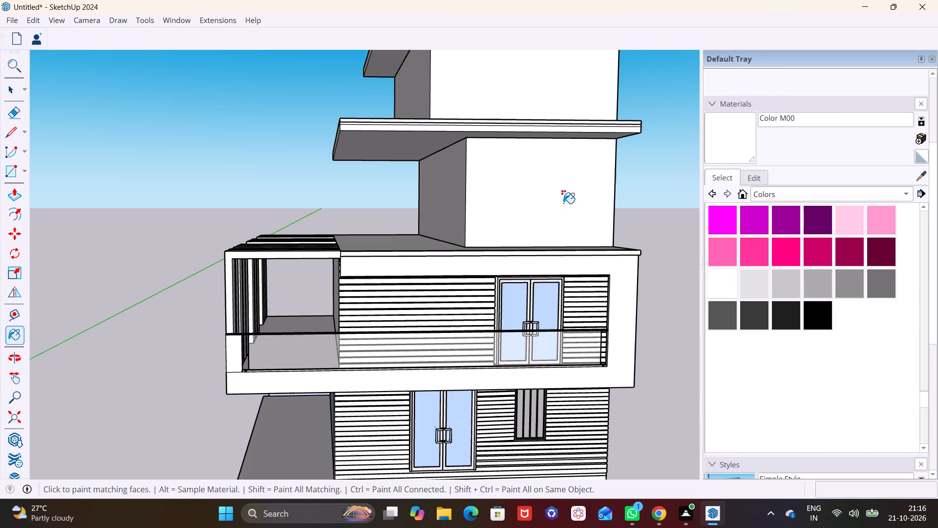
{"action": "left_click", "coordinate": [459, 292]}
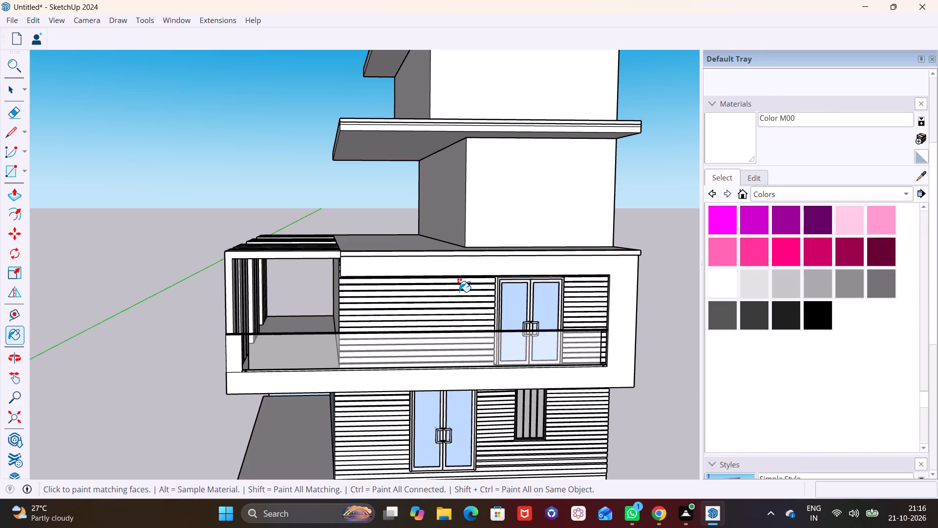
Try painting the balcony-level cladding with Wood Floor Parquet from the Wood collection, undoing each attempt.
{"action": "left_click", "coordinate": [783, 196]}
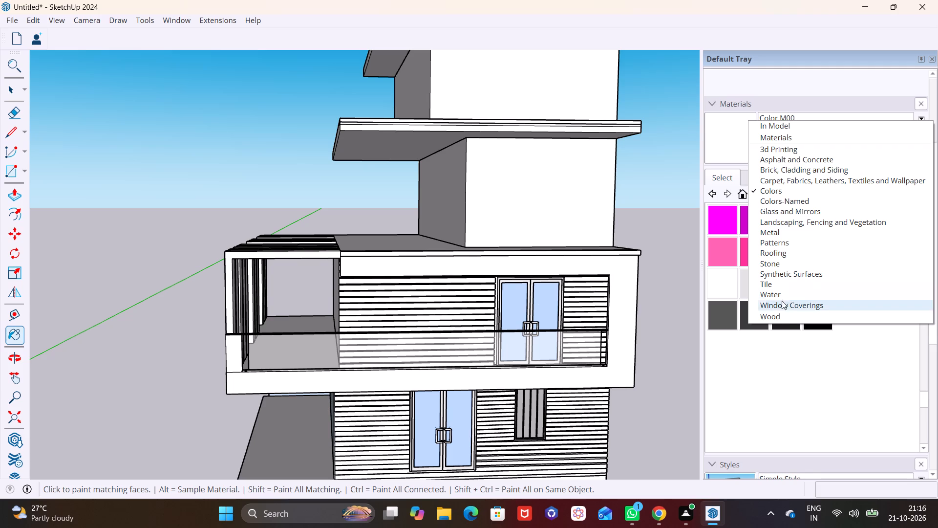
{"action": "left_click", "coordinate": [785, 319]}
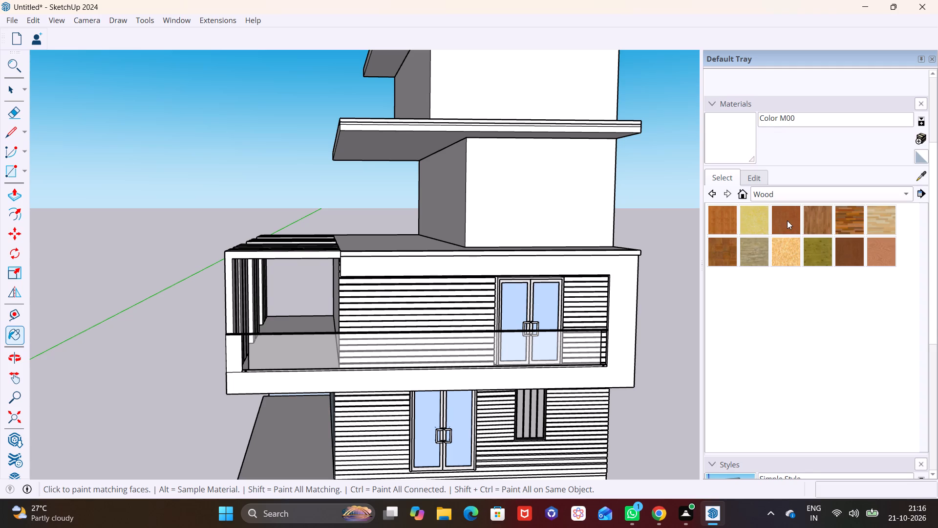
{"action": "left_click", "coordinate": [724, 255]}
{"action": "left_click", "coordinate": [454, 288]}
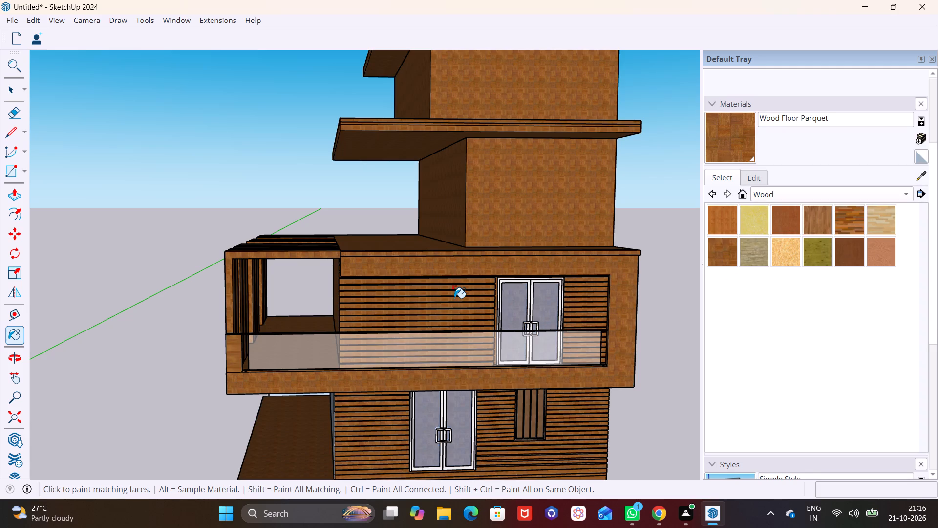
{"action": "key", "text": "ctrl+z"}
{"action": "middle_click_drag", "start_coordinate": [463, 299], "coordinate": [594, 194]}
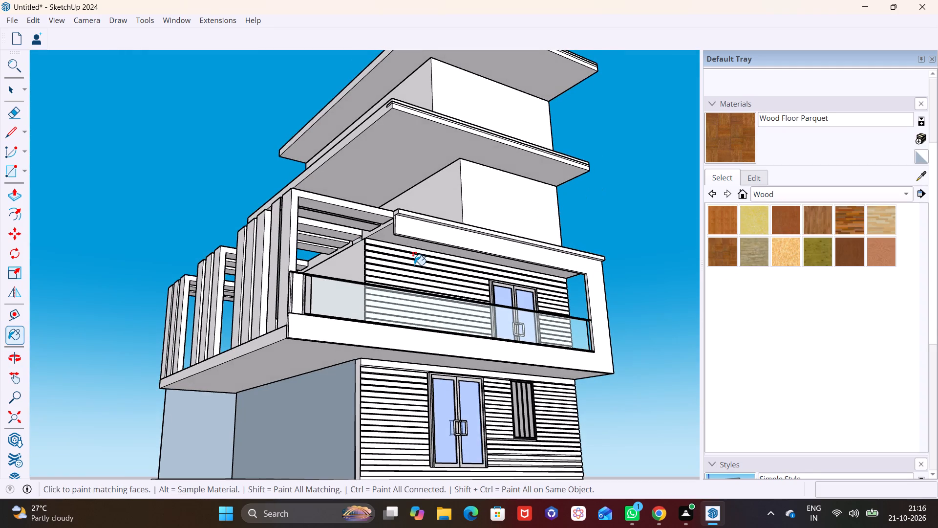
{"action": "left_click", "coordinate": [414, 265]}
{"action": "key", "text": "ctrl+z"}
Open the topmost strip group on the balcony-level wall and paint its front face with Wood Floor Parquet.
{"action": "scroll", "coordinate": [443, 273], "scroll_direction": "up", "scroll_amount": 2}
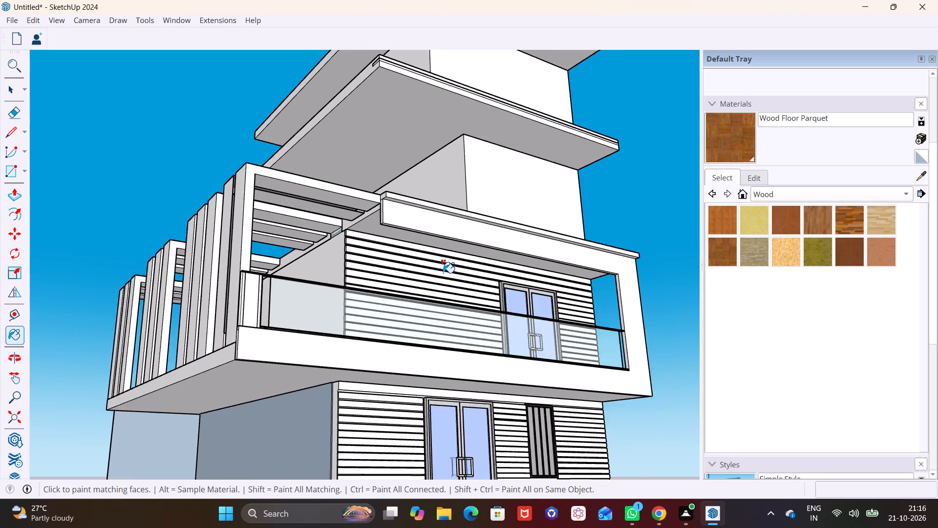
{"action": "scroll", "coordinate": [443, 273], "scroll_direction": "up", "scroll_amount": 9}
{"action": "middle_click_drag", "start_coordinate": [389, 268], "coordinate": [364, 333]}
{"action": "key", "text": "space"}
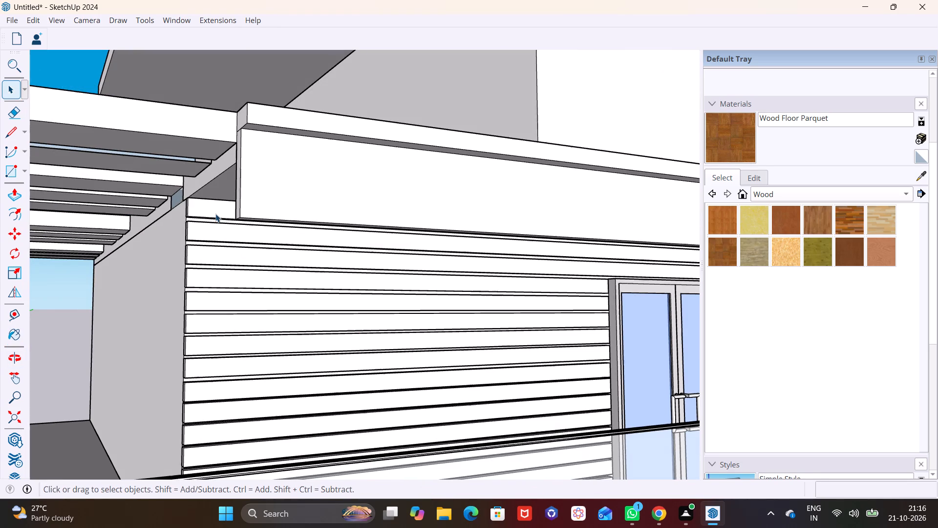
{"action": "triple_click", "coordinate": [215, 214]}
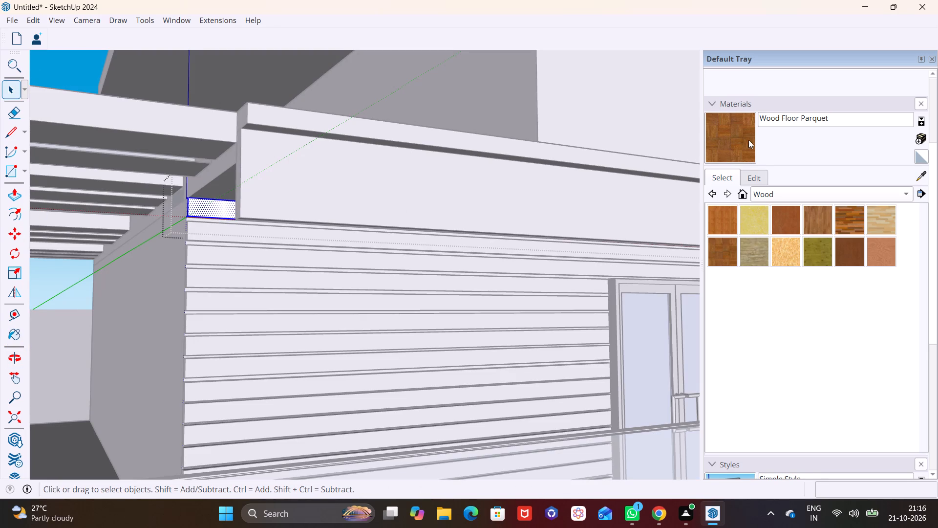
{"action": "left_click", "coordinate": [748, 140]}
{"action": "left_click", "coordinate": [199, 206]}
{"action": "left_click", "coordinate": [199, 230]}
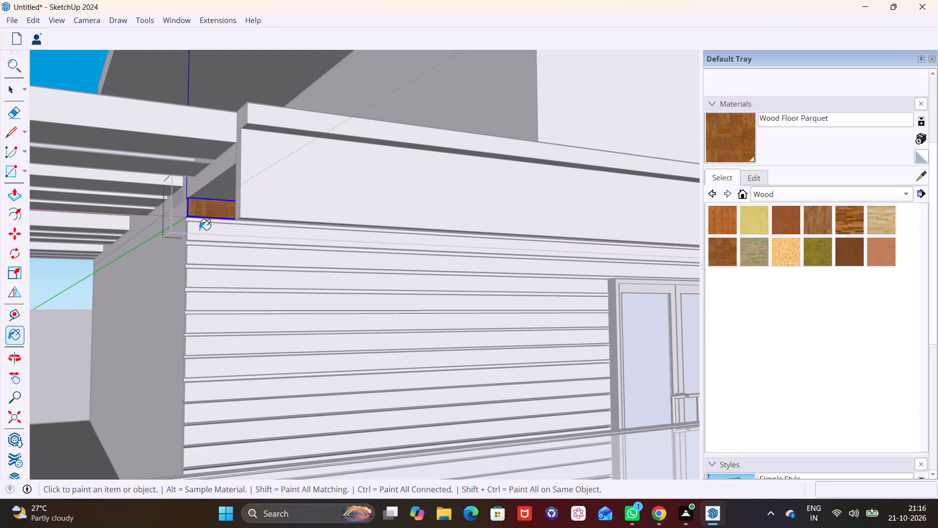
Paint the front faces of the second and third balcony-level strips with Wood Floor Parquet inside their groups.
{"action": "key", "text": "space"}
{"action": "left_click", "coordinate": [207, 233]}
{"action": "double_click", "coordinate": [209, 233]}
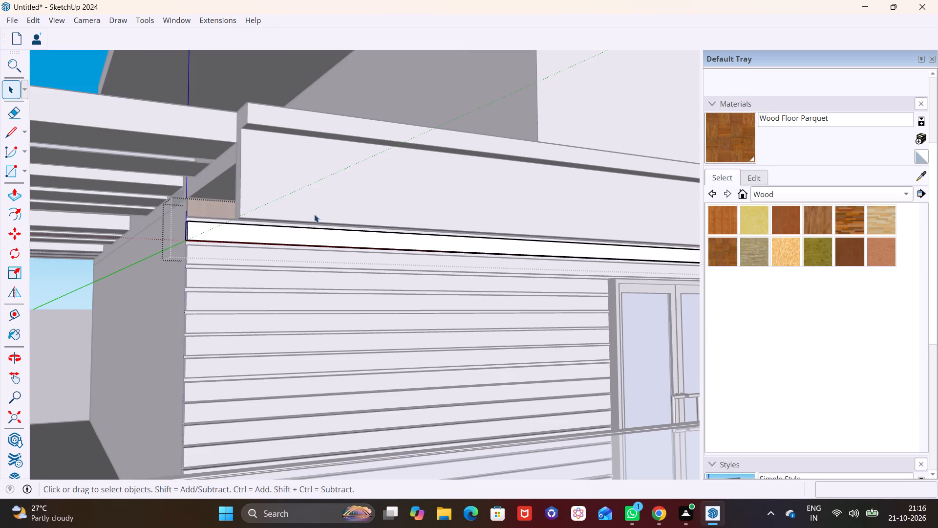
{"action": "left_click", "coordinate": [219, 233]}
{"action": "left_click", "coordinate": [742, 146]}
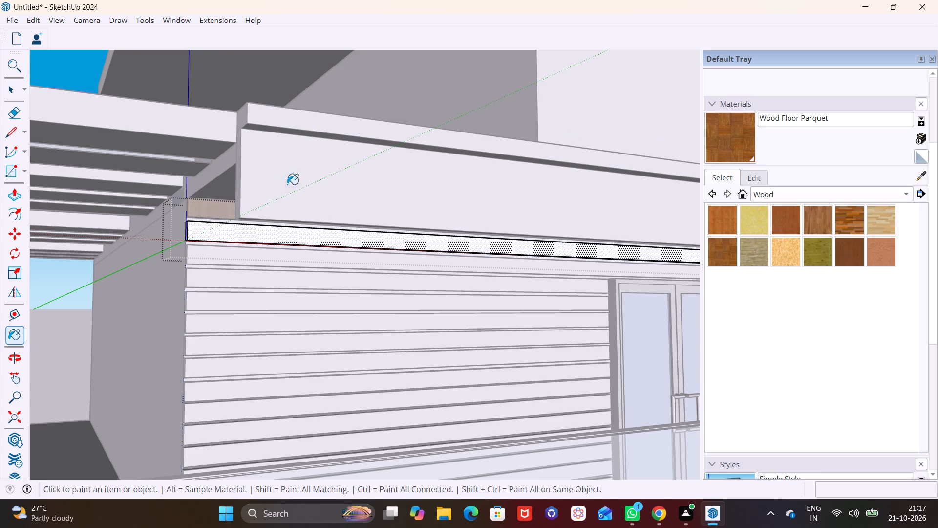
{"action": "left_click", "coordinate": [211, 226]}
{"action": "key", "text": "space"}
{"action": "double_click", "coordinate": [234, 253]}
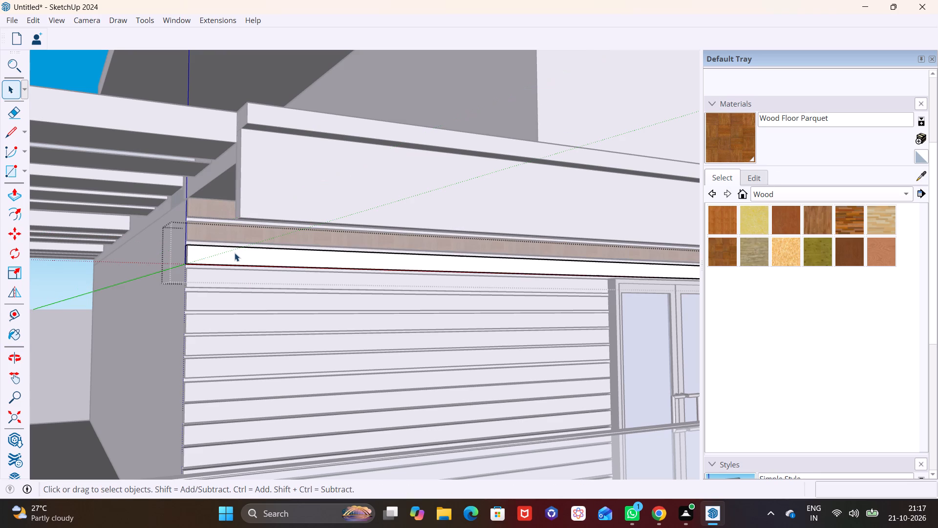
{"action": "left_click", "coordinate": [234, 253]}
{"action": "left_click", "coordinate": [741, 127]}
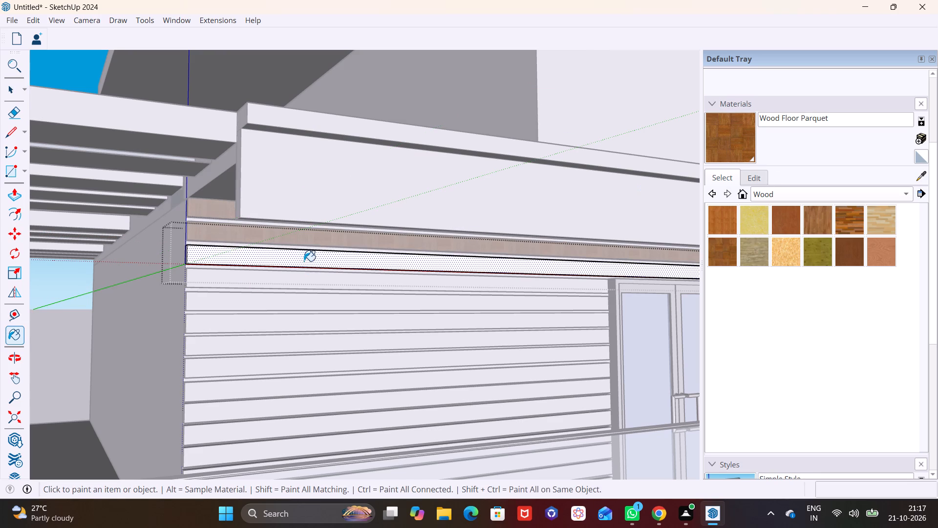
{"action": "left_click", "coordinate": [304, 261]}
Paint the front faces of the fourth and fifth balcony-level strips with Wood Floor Parquet, and leave group editing.
{"action": "key", "text": "space"}
{"action": "triple_click", "coordinate": [303, 285]}
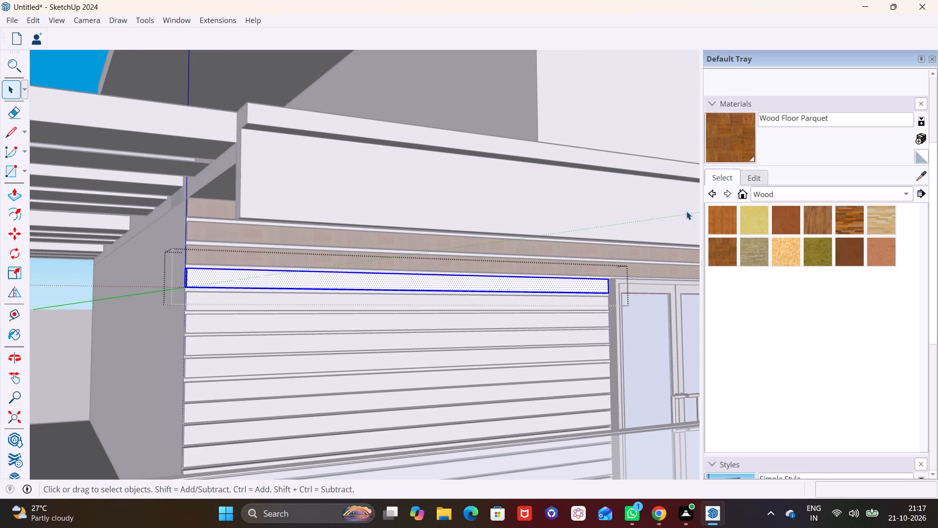
{"action": "left_click", "coordinate": [740, 135]}
{"action": "left_click", "coordinate": [441, 284]}
{"action": "left_click", "coordinate": [411, 307]}
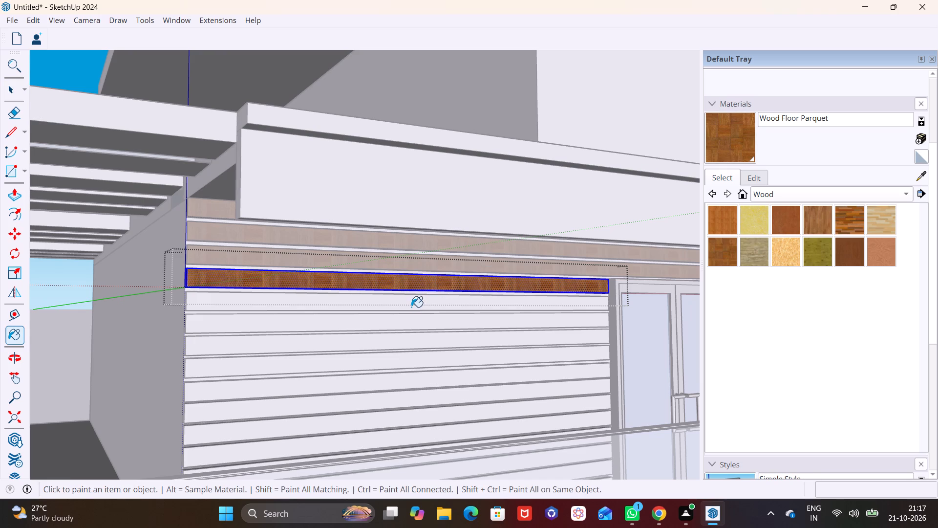
{"action": "key", "text": "space"}
{"action": "triple_click", "coordinate": [405, 307]}
{"action": "left_click", "coordinate": [752, 148]}
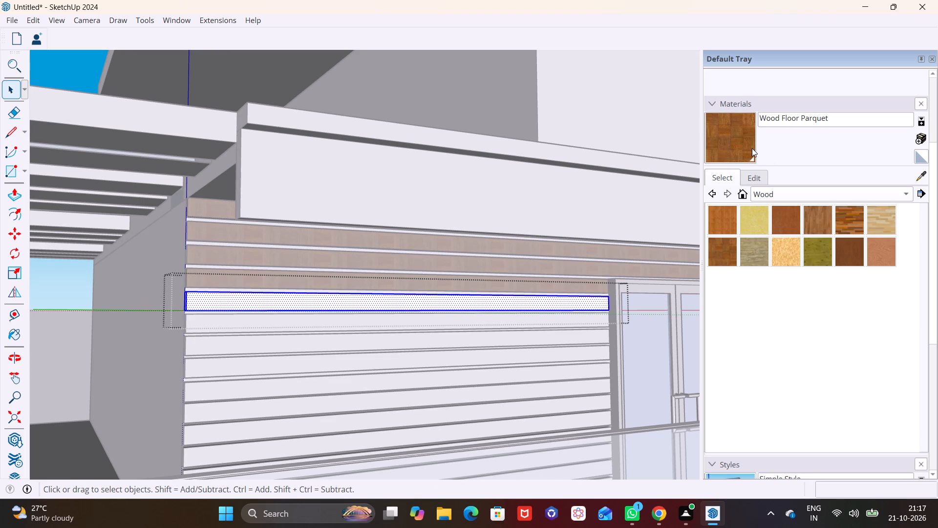
{"action": "left_click", "coordinate": [464, 303]}
{"action": "key", "text": "space"}
{"action": "left_click", "coordinate": [501, 112]}
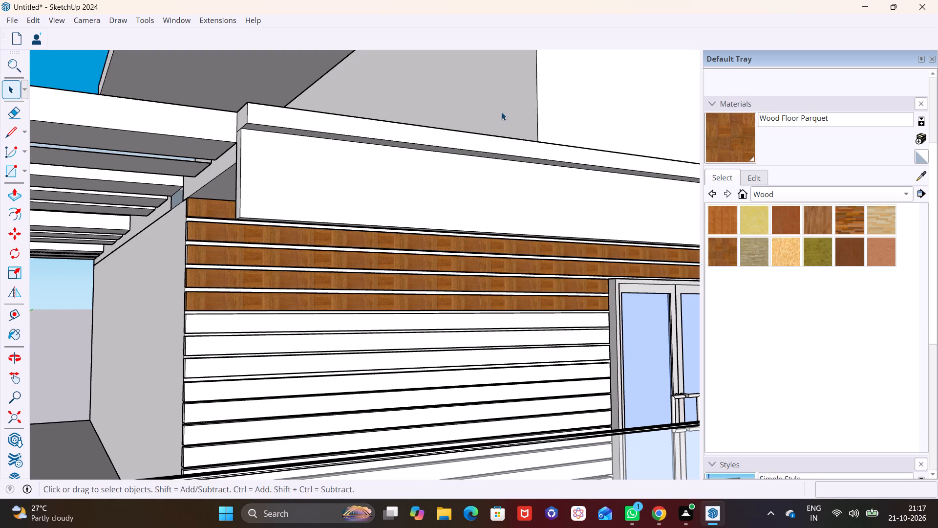
Paint the sixth and seventh balcony-level strips beside the door with Wood Floor Parquet.
{"action": "middle_click_drag", "start_coordinate": [395, 271], "coordinate": [259, 308]}
{"action": "scroll", "coordinate": [307, 301], "scroll_direction": "down", "scroll_amount": 2}
{"action": "middle_click_drag", "start_coordinate": [483, 319], "coordinate": [543, 204]}
{"action": "left_click", "coordinate": [732, 136]}
{"action": "left_click", "coordinate": [448, 265]}
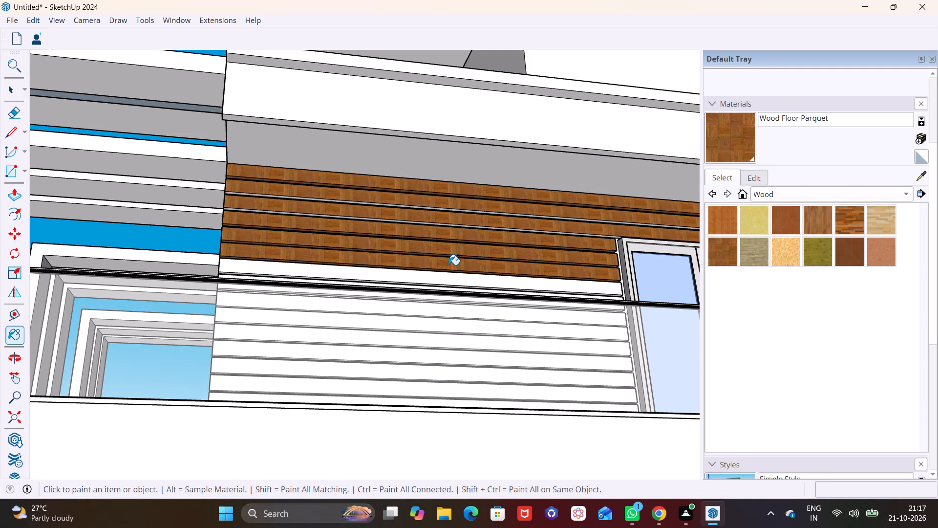
{"action": "left_click", "coordinate": [442, 274]}
Paint the next four balcony-level strips, down to the glass railing's top edge, with Wood Floor Parquet.
{"action": "scroll", "coordinate": [439, 278], "scroll_direction": "down", "scroll_amount": 1}
{"action": "middle_click_drag", "start_coordinate": [439, 278], "coordinate": [429, 354]}
{"action": "scroll", "coordinate": [362, 368], "scroll_direction": "up", "scroll_amount": 6}
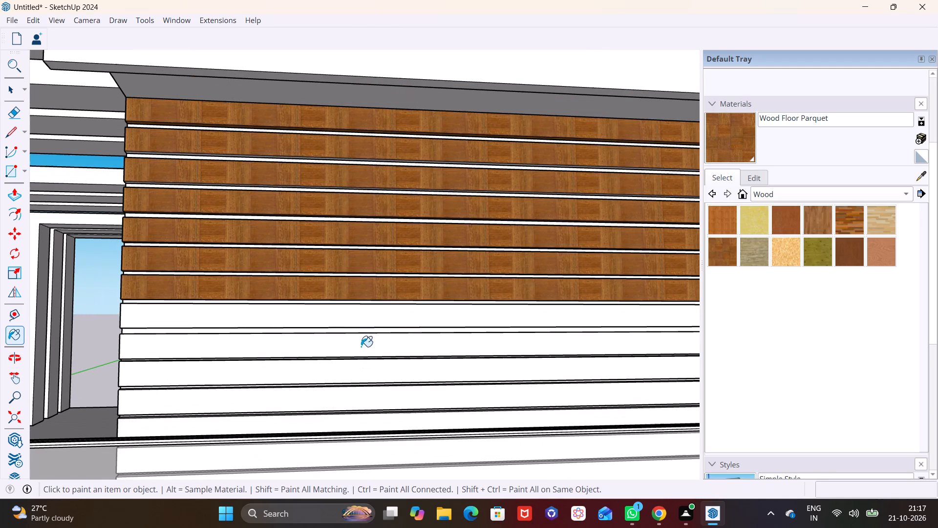
{"action": "left_click", "coordinate": [367, 316]}
{"action": "left_click", "coordinate": [361, 343]}
{"action": "left_click", "coordinate": [363, 364]}
{"action": "left_click", "coordinate": [365, 401]}
{"action": "middle_click_drag", "start_coordinate": [391, 411], "coordinate": [460, 356]}
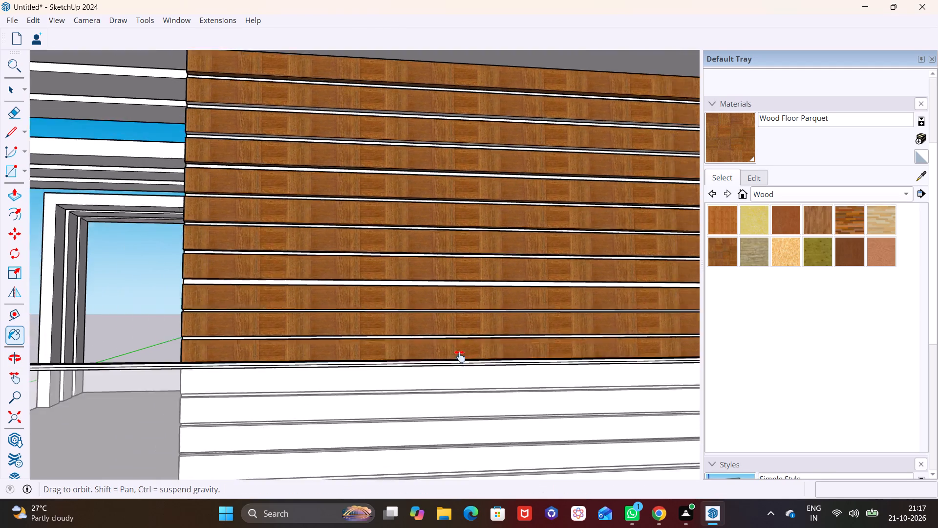
Paint the remaining balcony-level strips left of the door, from the railing's top edge down to the floor, with Wood Floor Parquet.
{"action": "middle_click_drag", "start_coordinate": [460, 356], "coordinate": [487, 317]}
{"action": "middle_click_drag", "start_coordinate": [403, 339], "coordinate": [421, 459]}
{"action": "left_click", "coordinate": [355, 324]}
{"action": "left_click", "coordinate": [354, 341]}
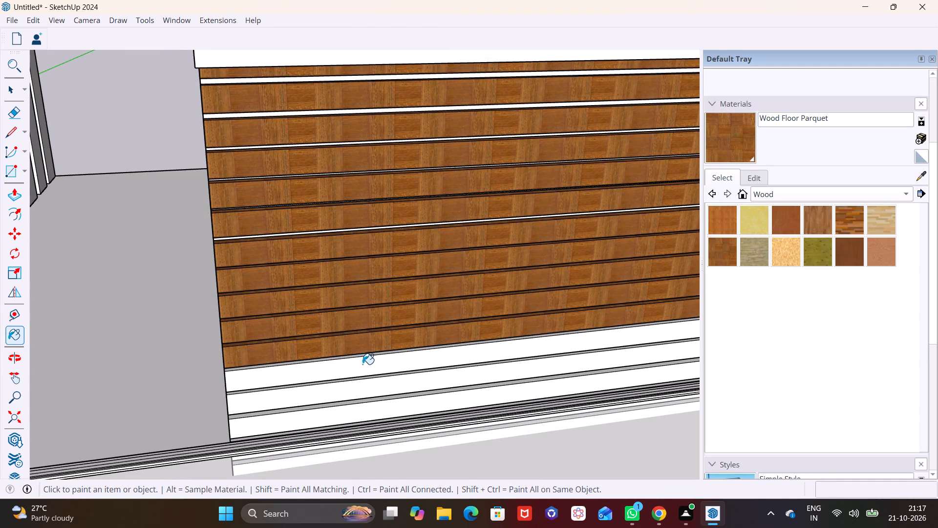
{"action": "left_click", "coordinate": [363, 364]}
{"action": "left_click", "coordinate": [365, 377]}
{"action": "left_click", "coordinate": [366, 388]}
{"action": "left_click", "coordinate": [369, 406]}
{"action": "middle_click_drag", "start_coordinate": [370, 400], "coordinate": [370, 416]}
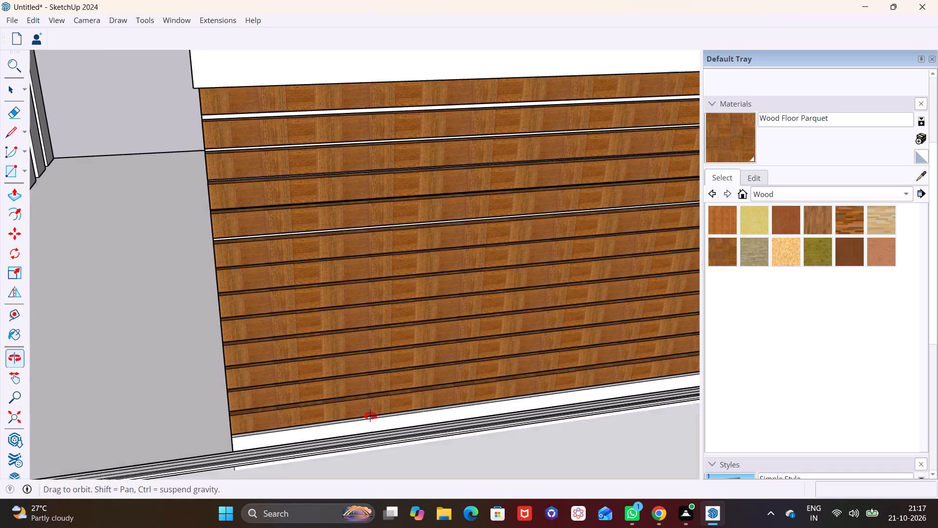
{"action": "middle_click_drag", "start_coordinate": [370, 416], "coordinate": [370, 425]}
{"action": "left_click", "coordinate": [377, 423]}
{"action": "left_click", "coordinate": [370, 437]}
{"action": "middle_click_drag", "start_coordinate": [393, 406], "coordinate": [331, 286]}
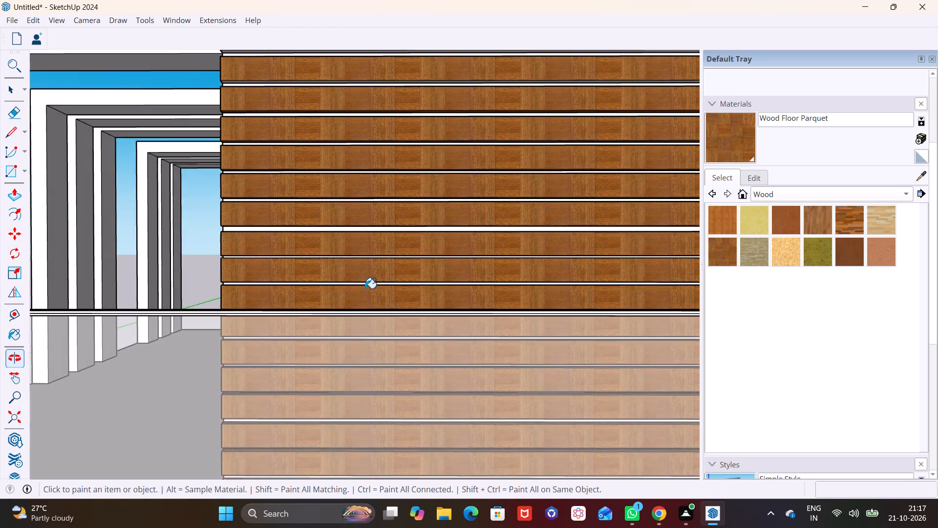
Paint the balcony-level strips right of the door, from the door's top down to the railing's top edge, with Wood Floor Parquet.
{"action": "scroll", "coordinate": [441, 292], "scroll_direction": "down", "scroll_amount": 6}
{"action": "middle_click_drag", "start_coordinate": [503, 296], "coordinate": [109, 268], "text": "shift"}
{"action": "scroll", "coordinate": [564, 234], "scroll_direction": "up", "scroll_amount": 2}
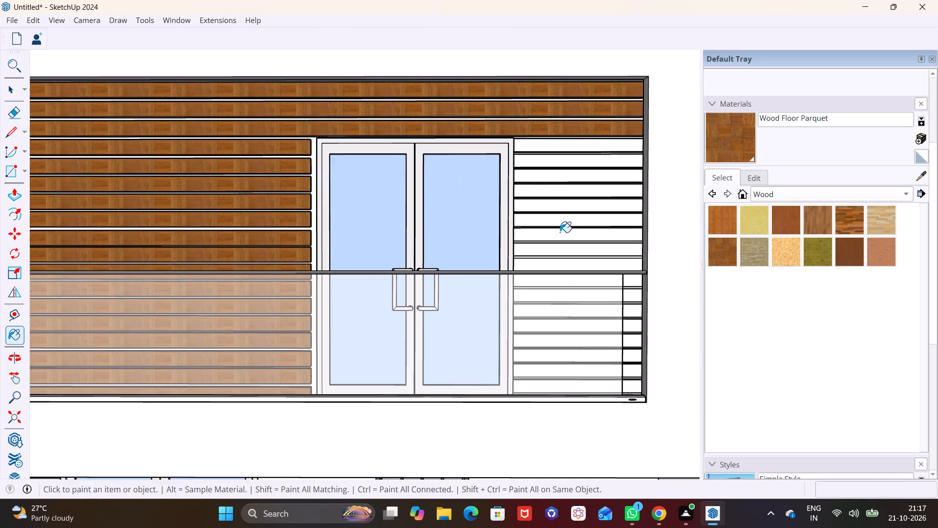
{"action": "scroll", "coordinate": [560, 232], "scroll_direction": "up", "scroll_amount": 5}
{"action": "left_click", "coordinate": [573, 78]}
{"action": "left_click", "coordinate": [584, 108]}
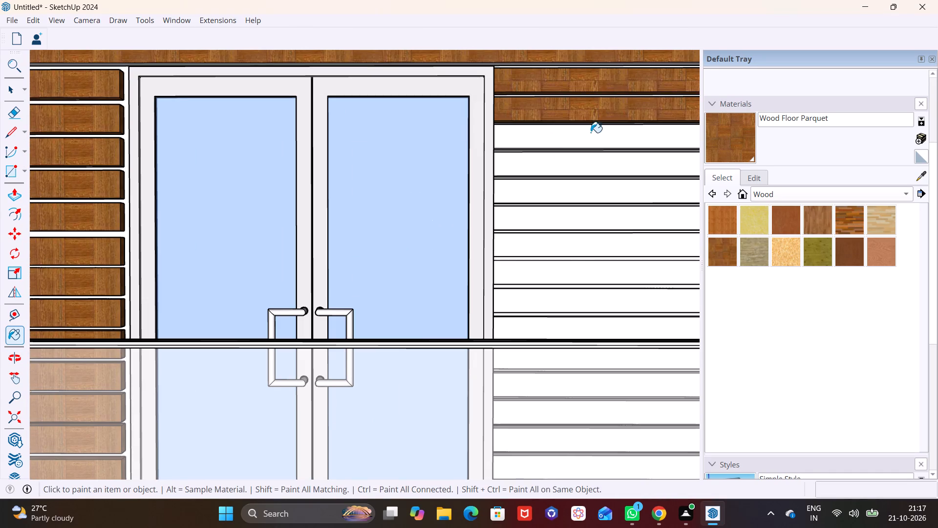
{"action": "left_click", "coordinate": [591, 135]}
{"action": "left_click", "coordinate": [597, 155]}
{"action": "left_click", "coordinate": [595, 189]}
{"action": "left_click", "coordinate": [580, 214]}
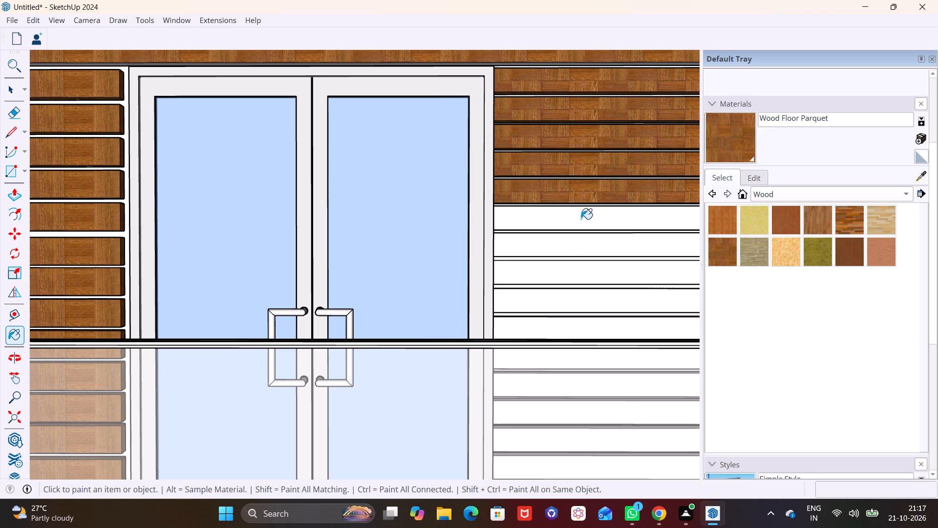
{"action": "left_click", "coordinate": [584, 239]}
{"action": "left_click", "coordinate": [585, 272]}
{"action": "left_click", "coordinate": [582, 301]}
{"action": "left_click", "coordinate": [584, 334]}
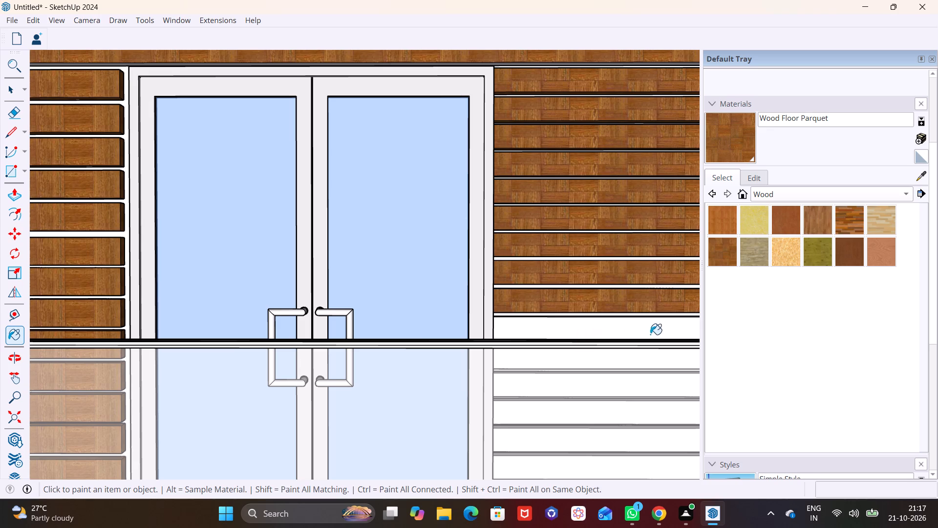
Paint the remaining strips right of the balcony door, behind the glass railing down to the floor, with Wood Floor Parquet.
{"action": "middle_click_drag", "start_coordinate": [654, 334], "coordinate": [534, 340]}
{"action": "middle_click_drag", "start_coordinate": [579, 342], "coordinate": [614, 452]}
{"action": "scroll", "coordinate": [614, 452], "scroll_direction": "down", "scroll_amount": 1}
{"action": "middle_click_drag", "start_coordinate": [616, 412], "coordinate": [613, 296]}
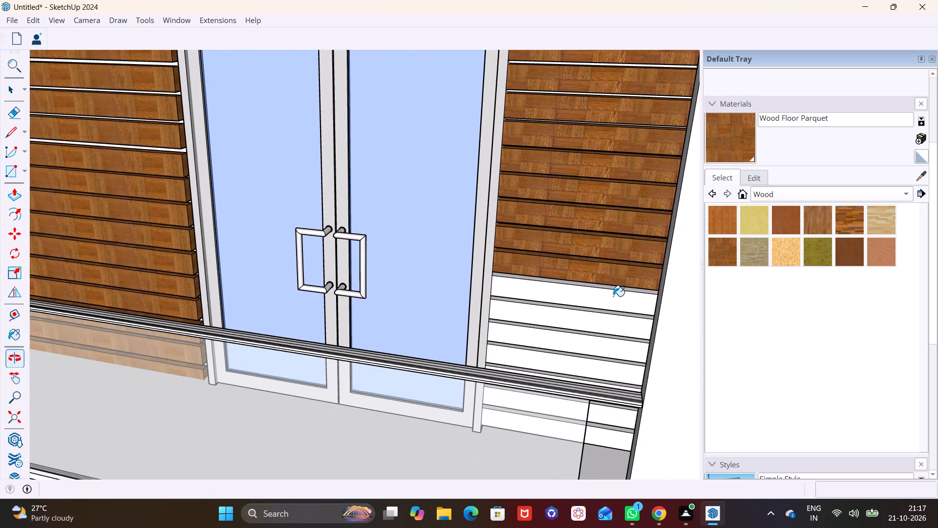
{"action": "left_click", "coordinate": [596, 297]}
{"action": "left_click", "coordinate": [585, 315]}
{"action": "left_click", "coordinate": [576, 346]}
{"action": "middle_click_drag", "start_coordinate": [577, 322], "coordinate": [579, 336]}
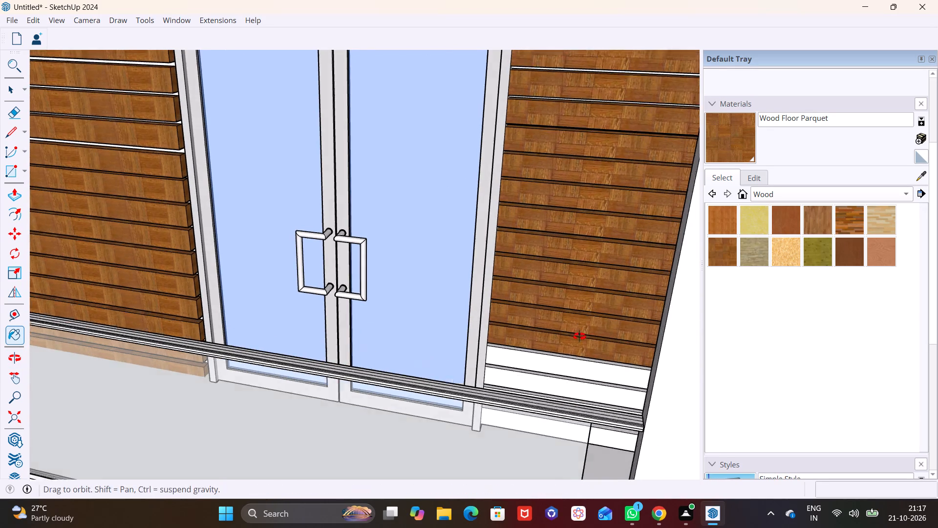
{"action": "middle_click_drag", "start_coordinate": [579, 336], "coordinate": [586, 368]}
{"action": "scroll", "coordinate": [570, 378], "scroll_direction": "up", "scroll_amount": 3}
{"action": "left_click", "coordinate": [571, 371]}
{"action": "left_click", "coordinate": [576, 399]}
{"action": "left_click", "coordinate": [557, 419]}
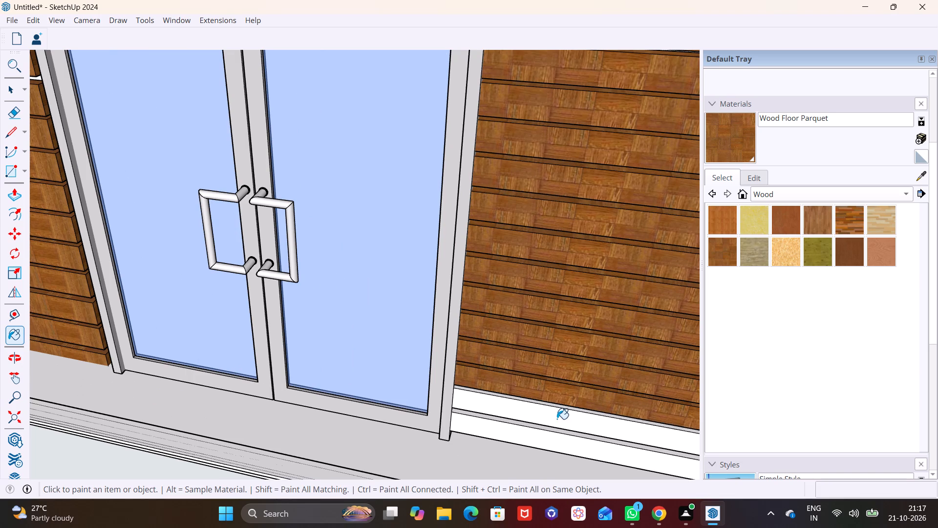
{"action": "left_click", "coordinate": [541, 439]}
Paint the ground-floor wall's full-width top strip and the strip beneath it left of the door with Wood Floor Parquet, undoing the last paint application.
{"action": "scroll", "coordinate": [538, 421], "scroll_direction": "down", "scroll_amount": 7}
{"action": "middle_click_drag", "start_coordinate": [552, 391], "coordinate": [623, 275]}
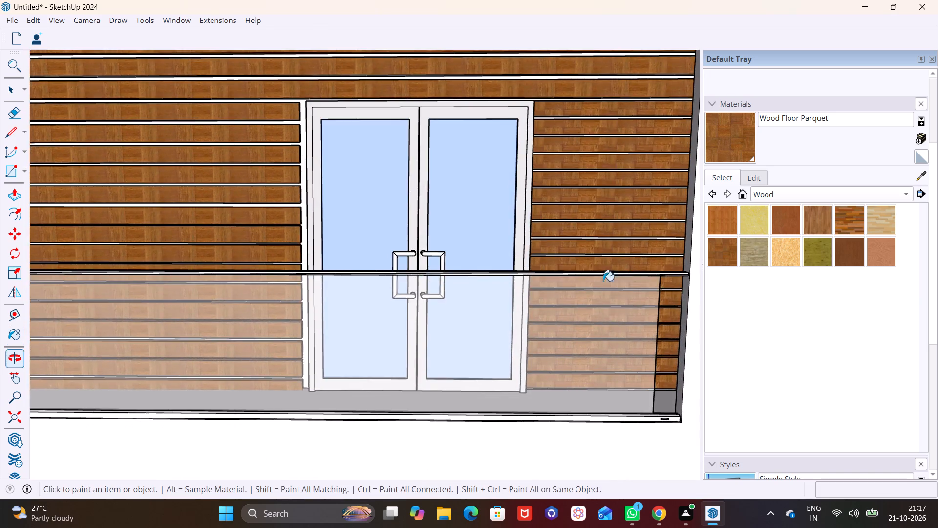
{"action": "scroll", "coordinate": [559, 297], "scroll_direction": "down", "scroll_amount": 8}
{"action": "middle_click_drag", "start_coordinate": [520, 363], "coordinate": [680, 140]}
{"action": "scroll", "coordinate": [445, 233], "scroll_direction": "up", "scroll_amount": 6}
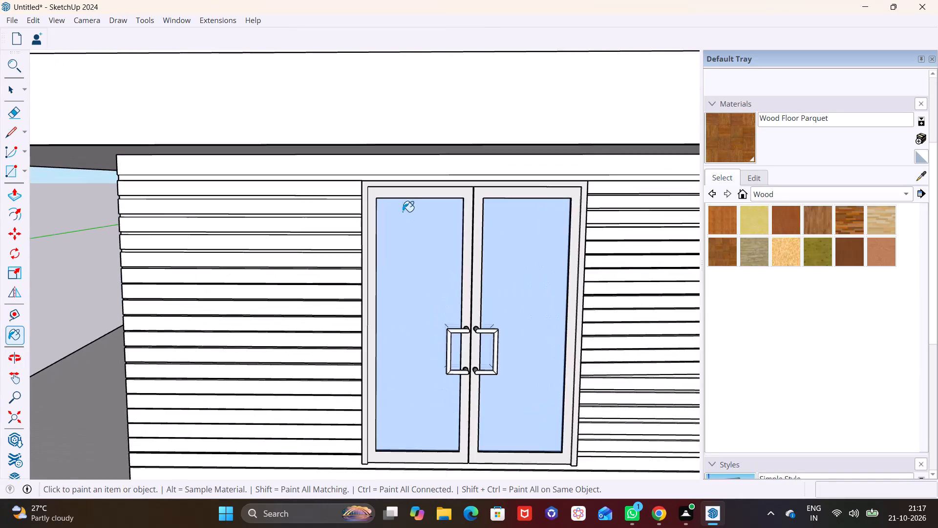
{"action": "middle_click_drag", "start_coordinate": [418, 187], "coordinate": [544, 147]}
{"action": "middle_click_drag", "start_coordinate": [71, 213], "coordinate": [223, 136], "text": "shift"}
{"action": "middle_click_drag", "start_coordinate": [555, 192], "coordinate": [455, 269], "text": "shift"}
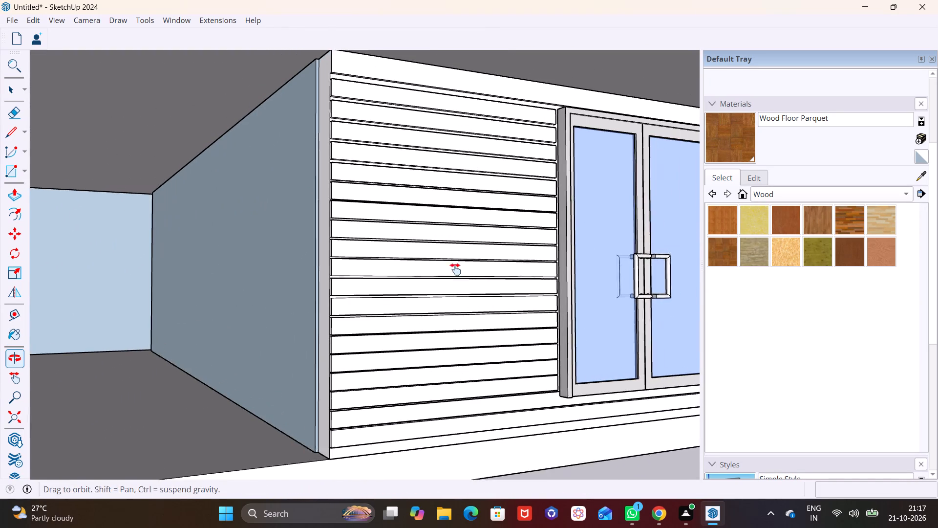
{"action": "middle_click_drag", "start_coordinate": [455, 269], "coordinate": [436, 275], "text": "shift"}
{"action": "left_click", "coordinate": [368, 74]}
{"action": "left_click", "coordinate": [355, 99]}
{"action": "left_click", "coordinate": [357, 115]}
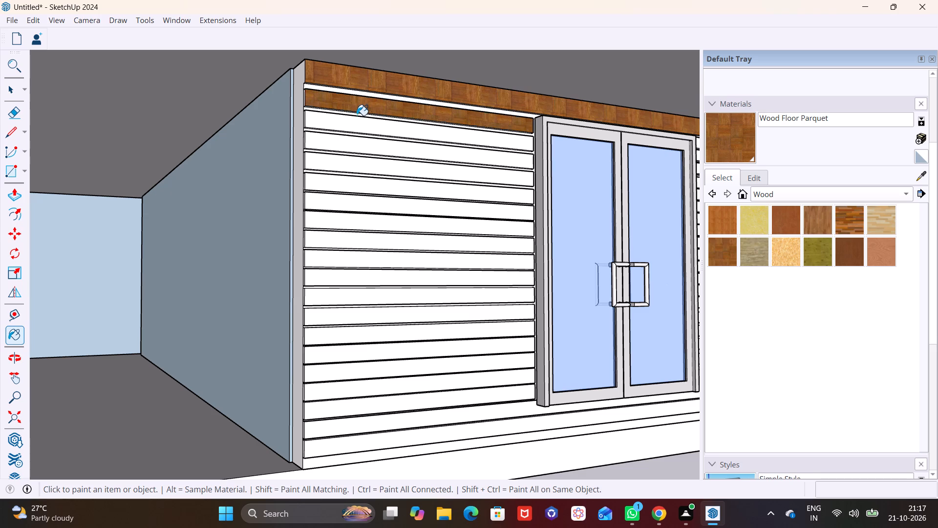
{"action": "key", "text": "ctrl+z"}
Paint the next nine ground-floor strips left of the door with Wood Floor Parquet, working downward.
{"action": "scroll", "coordinate": [359, 131], "scroll_direction": "down", "scroll_amount": 3}
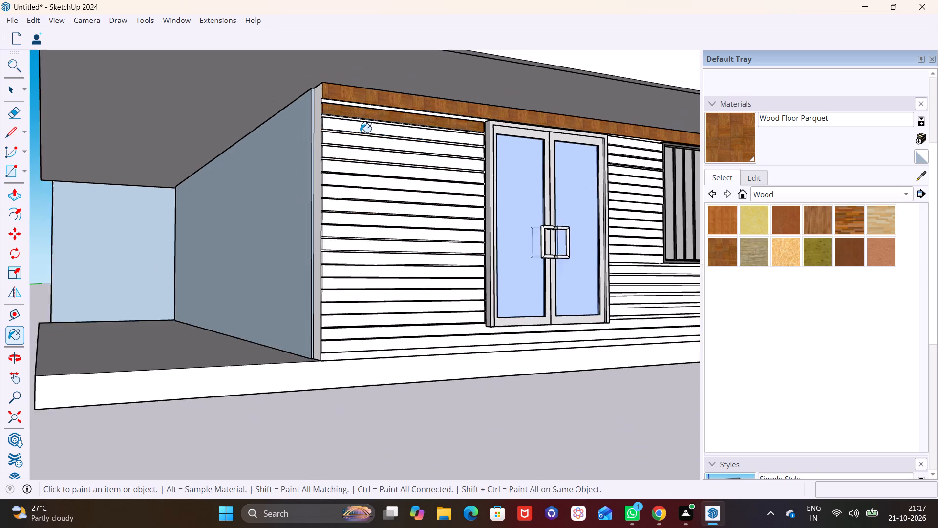
{"action": "scroll", "coordinate": [360, 132], "scroll_direction": "down", "scroll_amount": 8}
{"action": "middle_click_drag", "start_coordinate": [363, 135], "coordinate": [337, 248], "text": "shift"}
{"action": "left_click", "coordinate": [334, 242]}
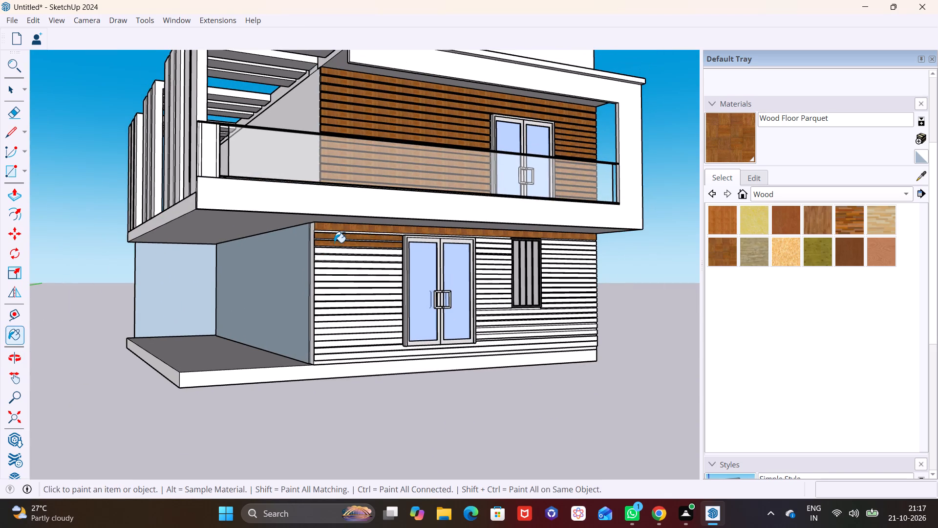
{"action": "left_click", "coordinate": [332, 251]}
{"action": "left_click", "coordinate": [330, 259]}
{"action": "scroll", "coordinate": [319, 266], "scroll_direction": "up", "scroll_amount": 2}
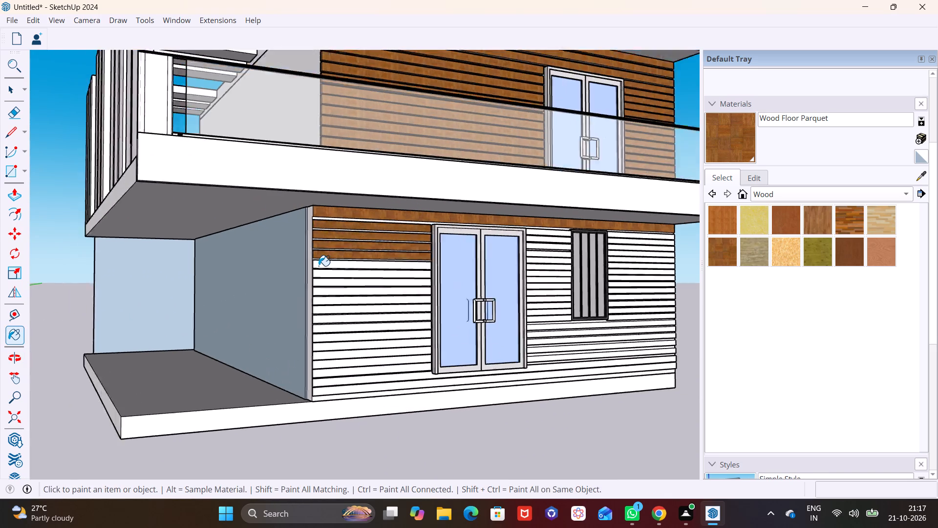
{"action": "scroll", "coordinate": [319, 266], "scroll_direction": "up", "scroll_amount": 9}
{"action": "left_click", "coordinate": [326, 263]}
{"action": "left_click", "coordinate": [328, 276]}
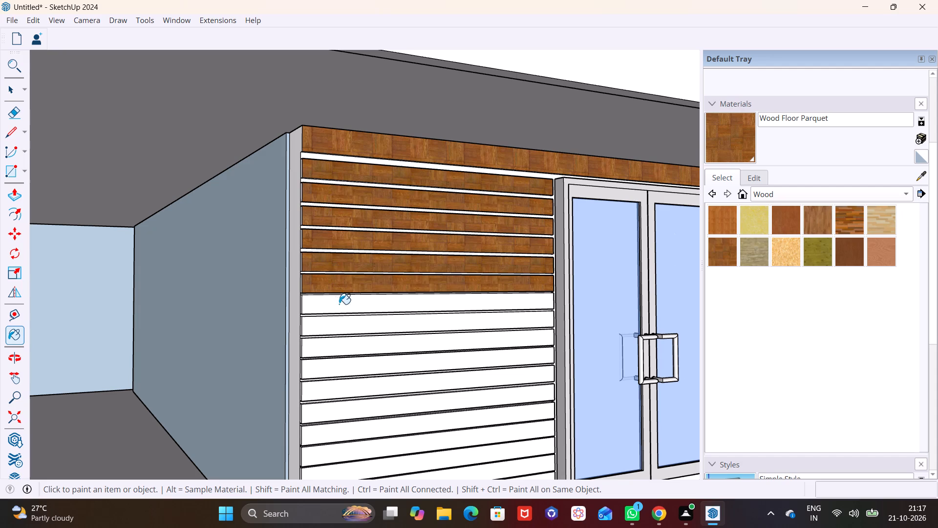
{"action": "left_click", "coordinate": [339, 304]}
{"action": "left_click", "coordinate": [346, 322]}
{"action": "left_click", "coordinate": [352, 346]}
{"action": "left_click_drag", "start_coordinate": [354, 366], "coordinate": [359, 367]}
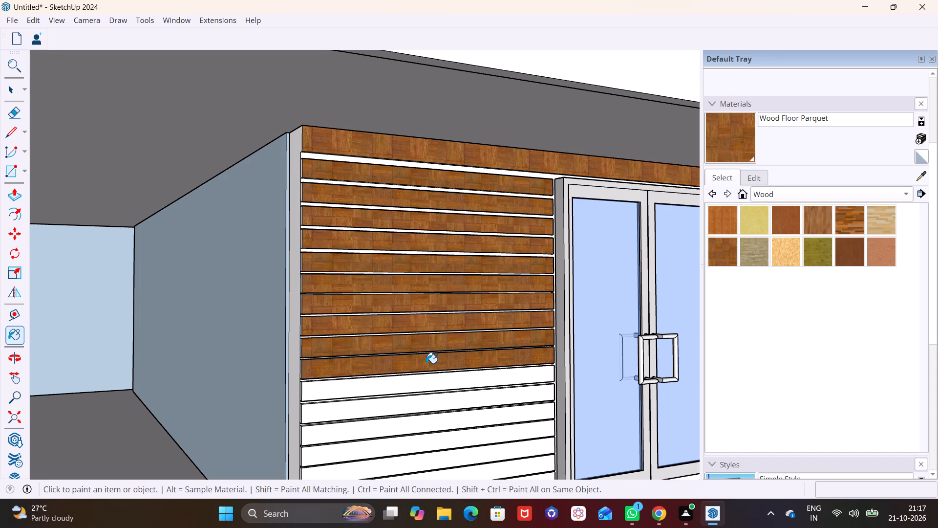
Paint the remaining ground-floor strips left of the door, including the full-width strips below it, with Wood Floor Parquet.
{"action": "left_click", "coordinate": [451, 382]}
{"action": "left_click", "coordinate": [456, 399]}
{"action": "left_click", "coordinate": [467, 419]}
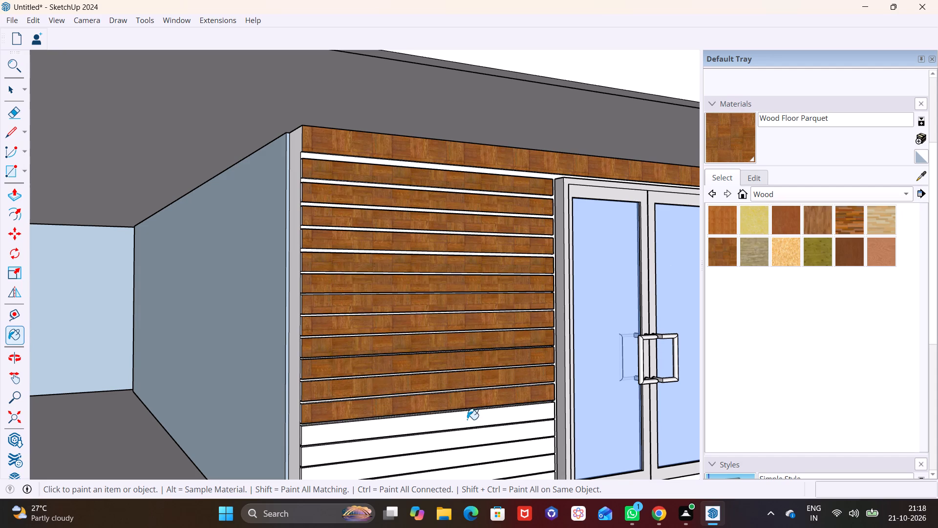
{"action": "left_click", "coordinate": [476, 436]}
{"action": "left_click", "coordinate": [498, 449]}
{"action": "left_click", "coordinate": [519, 466]}
{"action": "middle_click_drag", "start_coordinate": [523, 465], "coordinate": [497, 357]}
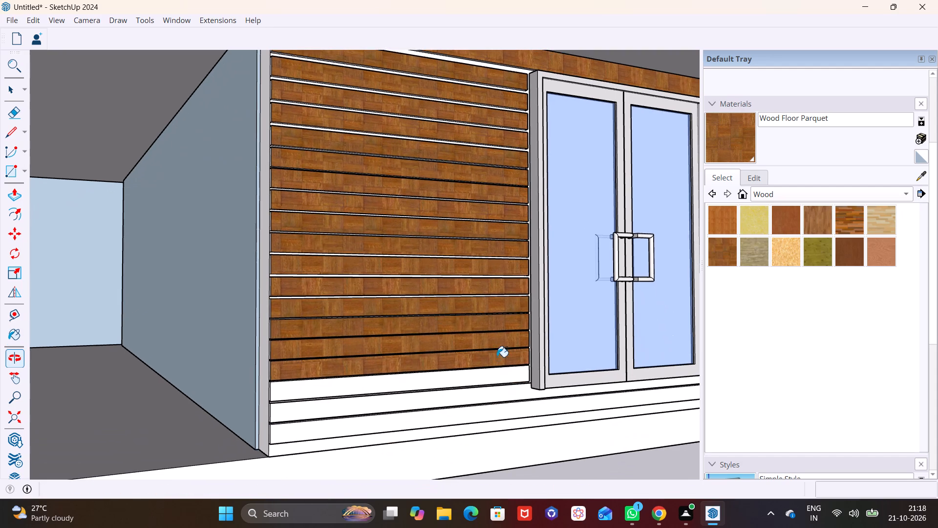
{"action": "left_click", "coordinate": [496, 373]}
{"action": "left_click", "coordinate": [492, 399]}
{"action": "left_click", "coordinate": [487, 414]}
Paint the upper six ground-floor strips between the door and the window with Wood Floor Parquet.
{"action": "scroll", "coordinate": [500, 402], "scroll_direction": "down", "scroll_amount": 2}
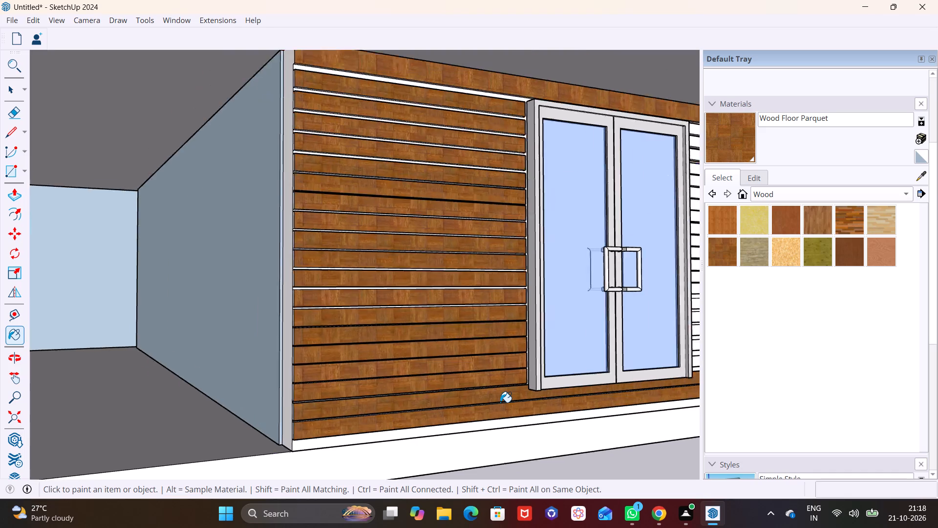
{"action": "scroll", "coordinate": [500, 402], "scroll_direction": "down", "scroll_amount": 4}
{"action": "scroll", "coordinate": [549, 367], "scroll_direction": "up", "scroll_amount": 1, "text": "shift"}
{"action": "middle_click_drag", "start_coordinate": [516, 351], "coordinate": [135, 328], "text": "shift"}
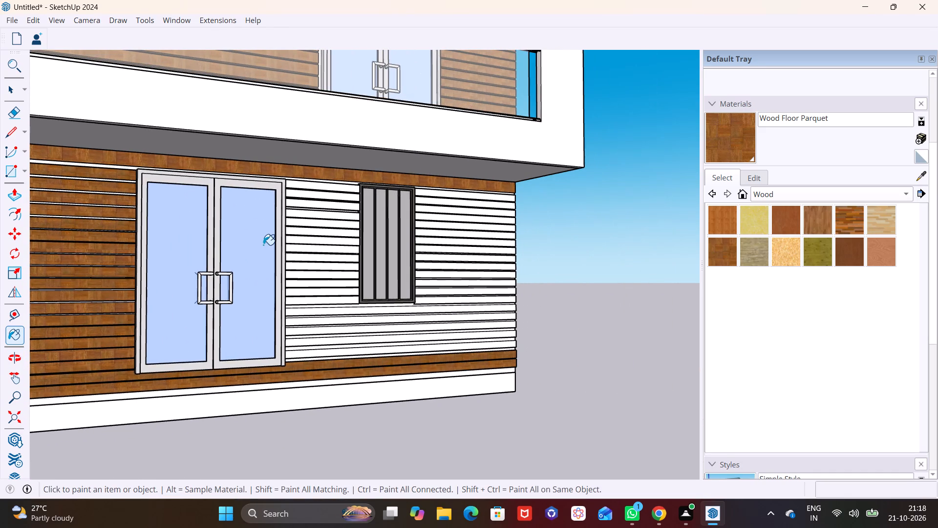
{"action": "scroll", "coordinate": [362, 220], "scroll_direction": "up", "scroll_amount": 7}
{"action": "left_click", "coordinate": [322, 167]}
{"action": "left_click", "coordinate": [328, 184]}
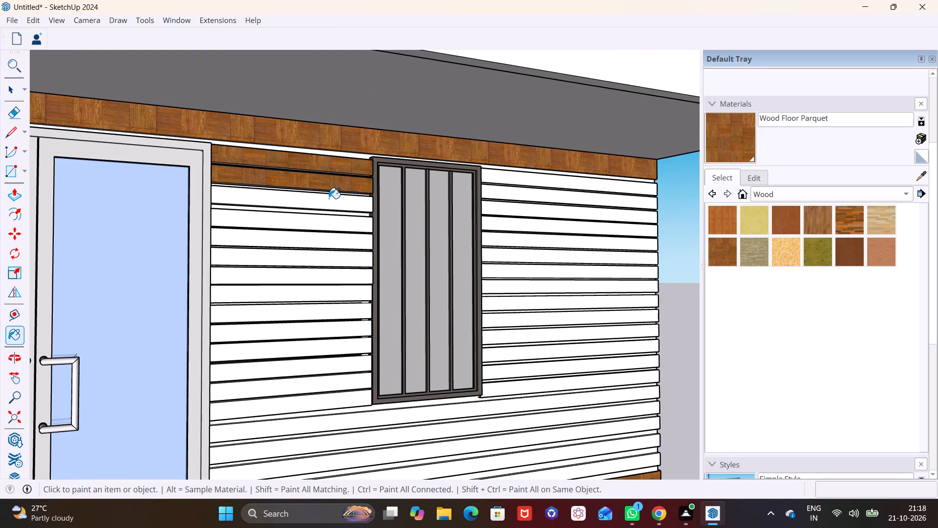
{"action": "left_click", "coordinate": [329, 202]}
{"action": "left_click", "coordinate": [329, 227]}
{"action": "left_click", "coordinate": [318, 243]}
{"action": "left_click", "coordinate": [317, 256]}
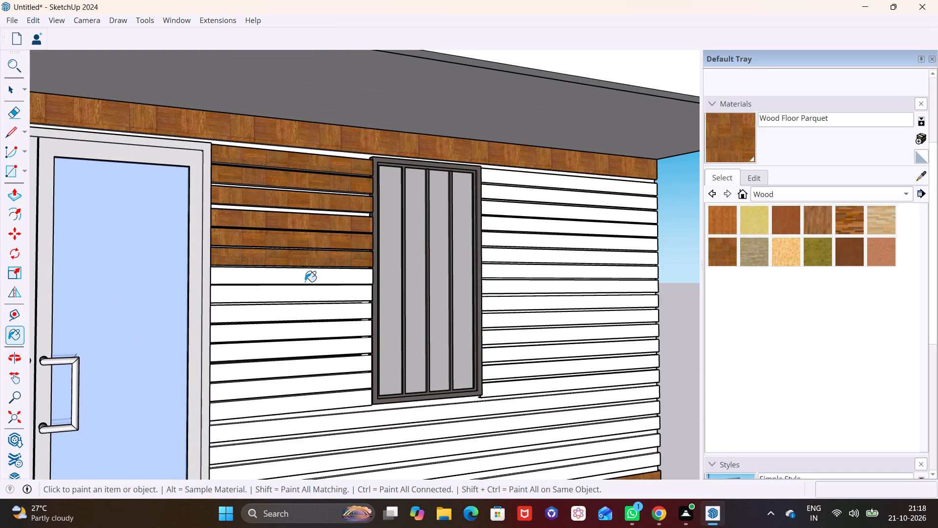
Paint the remaining eight strips between the ground-floor door and window, down to the window's bottom edge, with Wood Floor Parquet.
{"action": "left_click", "coordinate": [305, 282]}
{"action": "left_click", "coordinate": [302, 290]}
{"action": "left_click", "coordinate": [283, 317]}
{"action": "left_click", "coordinate": [280, 328]}
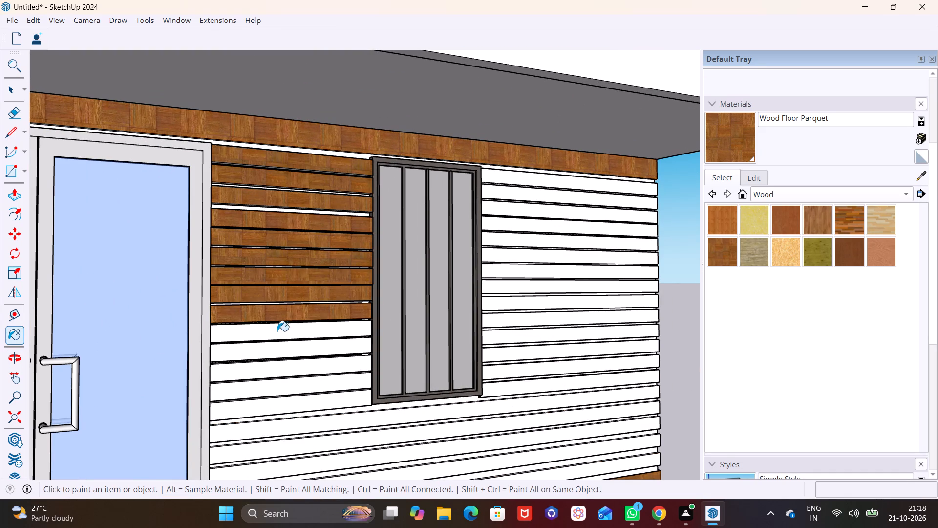
{"action": "left_click", "coordinate": [278, 352]}
{"action": "left_click", "coordinate": [276, 368]}
{"action": "left_click", "coordinate": [284, 384]}
{"action": "left_click", "coordinate": [300, 406]}
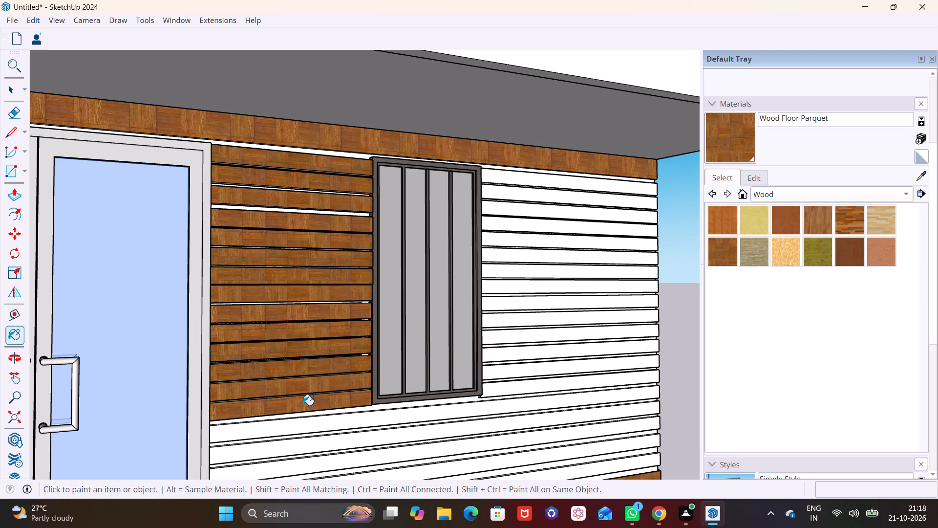
Paint the long strips running below the ground-floor window, from the door to the wall's corner, with Wood Floor Parquet.
{"action": "left_click", "coordinate": [332, 424]}
{"action": "left_click", "coordinate": [357, 441]}
{"action": "left_click", "coordinate": [394, 459]}
{"action": "middle_click_drag", "start_coordinate": [420, 454], "coordinate": [395, 347]}
{"action": "left_click", "coordinate": [388, 366]}
{"action": "left_click", "coordinate": [383, 396]}
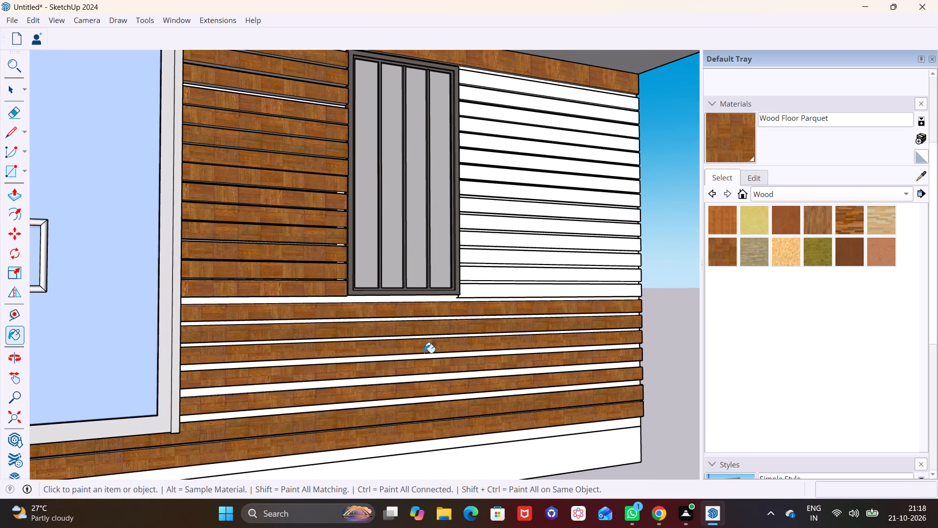
Paint the upper half of the strips between the ground-floor window and the wall's outer corner with Wood Floor Parquet.
{"action": "middle_click_drag", "start_coordinate": [452, 333], "coordinate": [323, 408]}
{"action": "left_click", "coordinate": [401, 156]}
{"action": "left_click", "coordinate": [397, 166]}
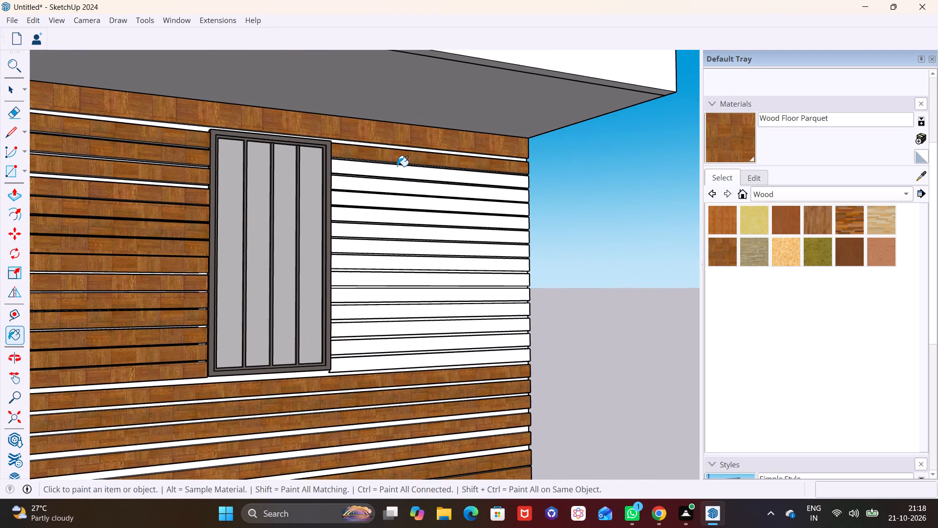
{"action": "left_click", "coordinate": [397, 190]}
{"action": "left_click", "coordinate": [396, 204]}
{"action": "left_click", "coordinate": [393, 220]}
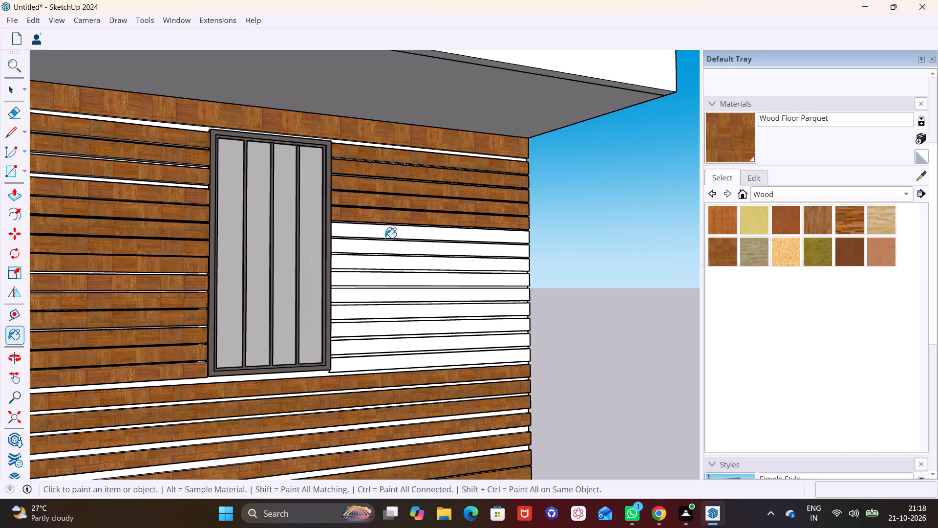
{"action": "left_click", "coordinate": [385, 238]}
{"action": "left_click", "coordinate": [392, 234]}
{"action": "left_click", "coordinate": [391, 247]}
{"action": "left_click", "coordinate": [386, 265]}
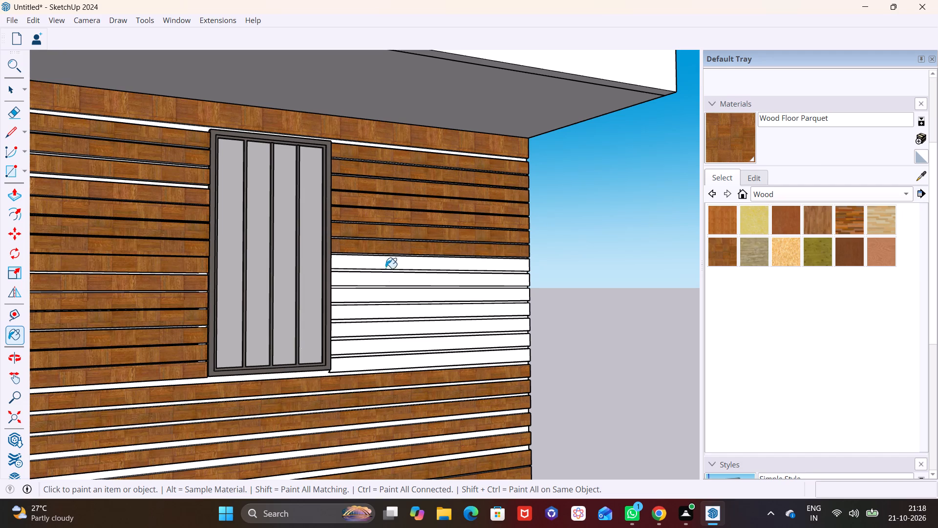
Paint the remaining strips right of the ground-floor window, down to the window's bottom edge, with Wood Floor Parquet.
{"action": "left_click", "coordinate": [389, 282]}
{"action": "left_click", "coordinate": [395, 294]}
{"action": "left_click", "coordinate": [394, 312]}
{"action": "left_click", "coordinate": [396, 330]}
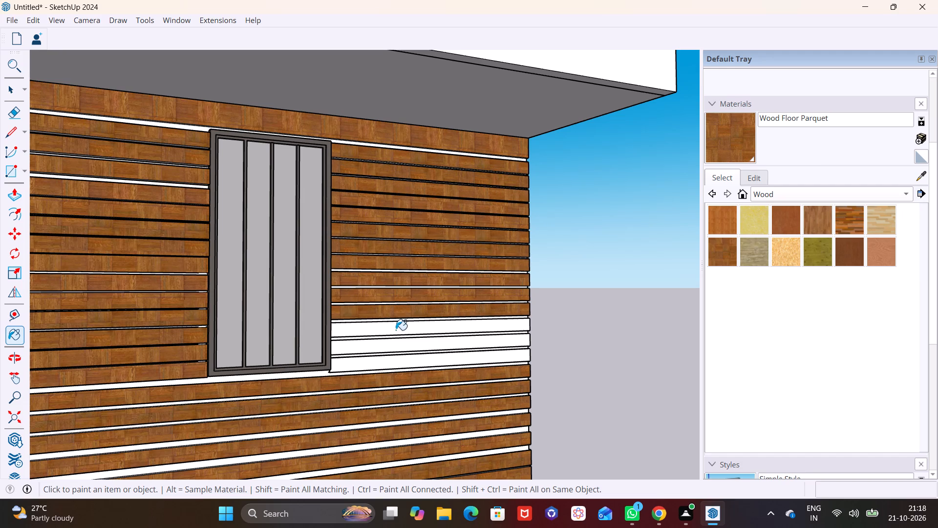
{"action": "left_click", "coordinate": [399, 351]}
{"action": "left_click", "coordinate": [399, 362]}
Paint the white backing wall showing in the gap just below the ground-floor window with Wood Floor Parquet.
{"action": "middle_click_drag", "start_coordinate": [393, 353], "coordinate": [278, 348]}
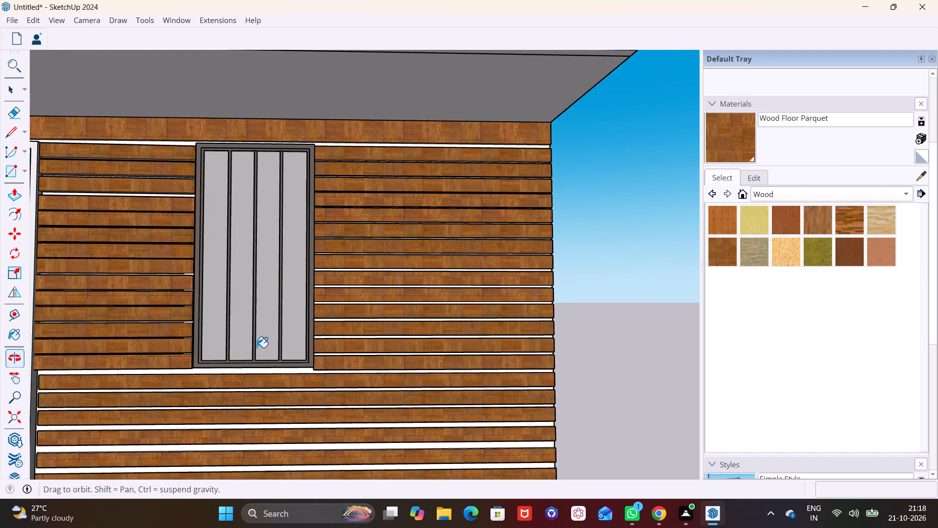
{"action": "left_click", "coordinate": [250, 371]}
{"action": "scroll", "coordinate": [263, 340], "scroll_direction": "down", "scroll_amount": 11}
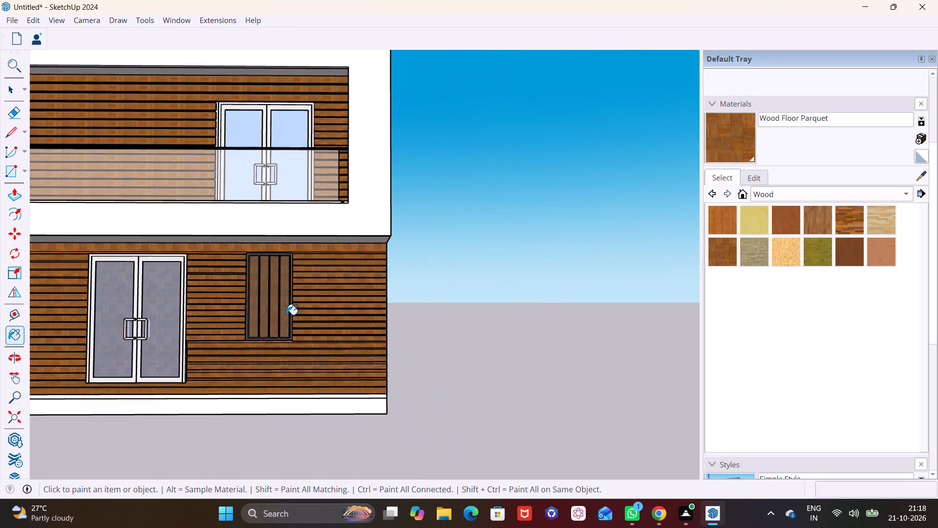
{"action": "scroll", "coordinate": [286, 315], "scroll_direction": "down", "scroll_amount": 6}
{"action": "middle_click_drag", "start_coordinate": [287, 315], "coordinate": [407, 332]}
{"action": "middle_click_drag", "start_coordinate": [396, 350], "coordinate": [517, 353]}
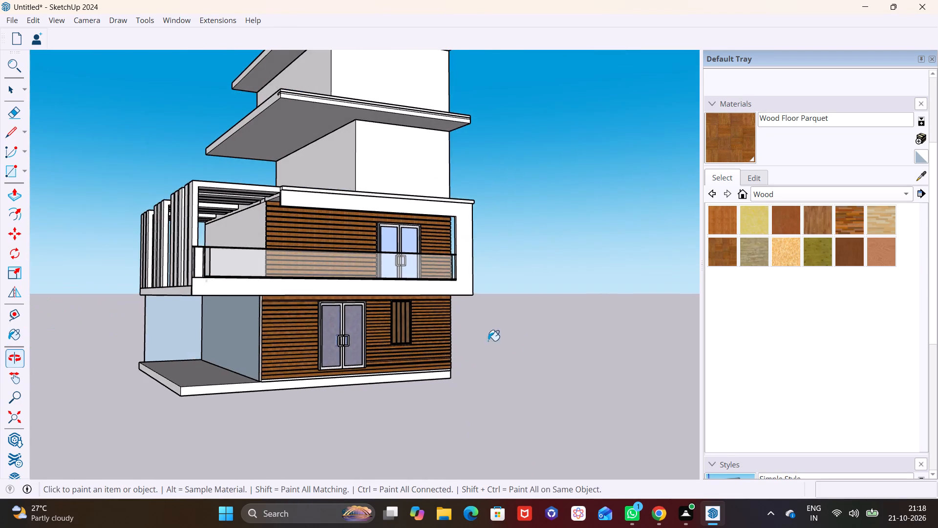
Paint three cladding strips on the first-floor balcony wall, beside the door, with Wood Veneer 02.
{"action": "scroll", "coordinate": [397, 307], "scroll_direction": "up", "scroll_amount": 1}
{"action": "key", "text": "space"}
{"action": "left_click", "coordinate": [499, 317]}
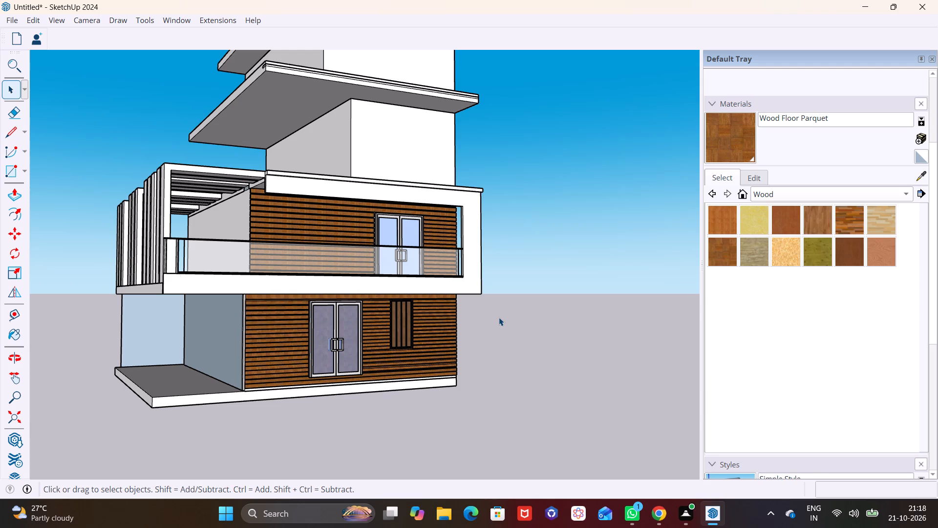
{"action": "left_click", "coordinate": [868, 254]}
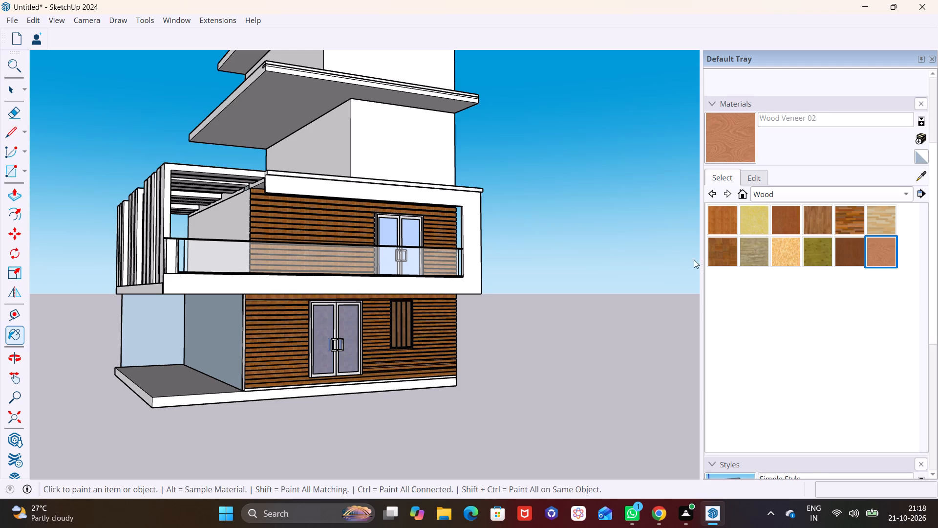
{"action": "left_click", "coordinate": [273, 235]}
{"action": "left_click", "coordinate": [287, 224]}
{"action": "left_click", "coordinate": [282, 232]}
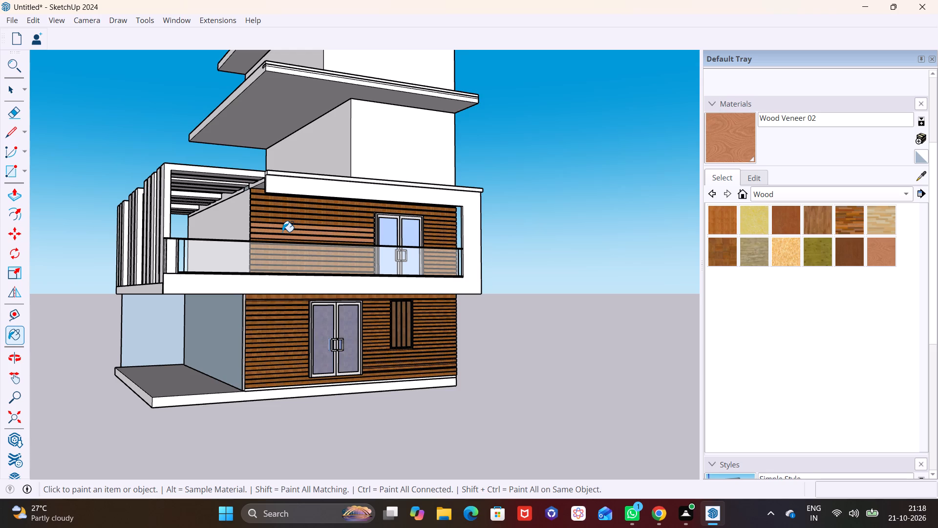
Copy the first-floor balcony's glass railing about 10' 11" upward onto the slab above.
{"action": "scroll", "coordinate": [282, 231], "scroll_direction": "up", "scroll_amount": 2}
{"action": "scroll", "coordinate": [282, 231], "scroll_direction": "down", "scroll_amount": 3}
{"action": "middle_click_drag", "start_coordinate": [282, 230], "coordinate": [231, 270]}
{"action": "scroll", "coordinate": [272, 223], "scroll_direction": "down", "scroll_amount": 3}
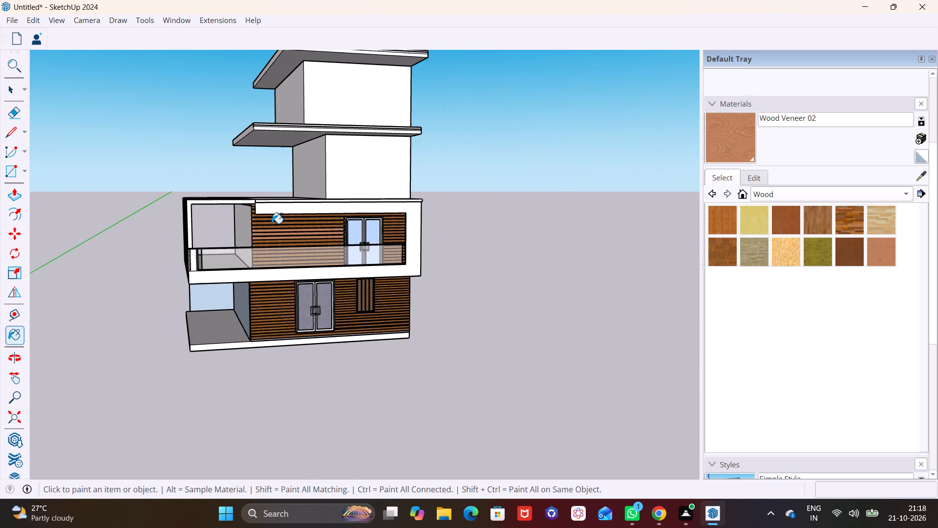
{"action": "scroll", "coordinate": [272, 223], "scroll_direction": "down", "scroll_amount": 1}
{"action": "middle_click_drag", "start_coordinate": [285, 253], "coordinate": [247, 279], "text": "shift"}
{"action": "scroll", "coordinate": [248, 275], "scroll_direction": "up", "scroll_amount": 3}
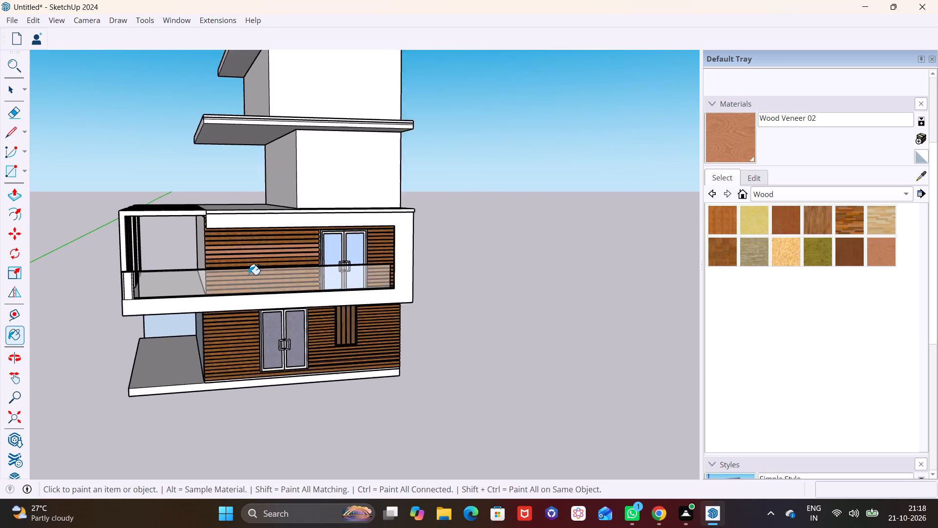
{"action": "scroll", "coordinate": [249, 275], "scroll_direction": "up", "scroll_amount": 3}
{"action": "key", "text": "space"}
{"action": "left_click", "coordinate": [245, 282]}
{"action": "key", "text": "m"}
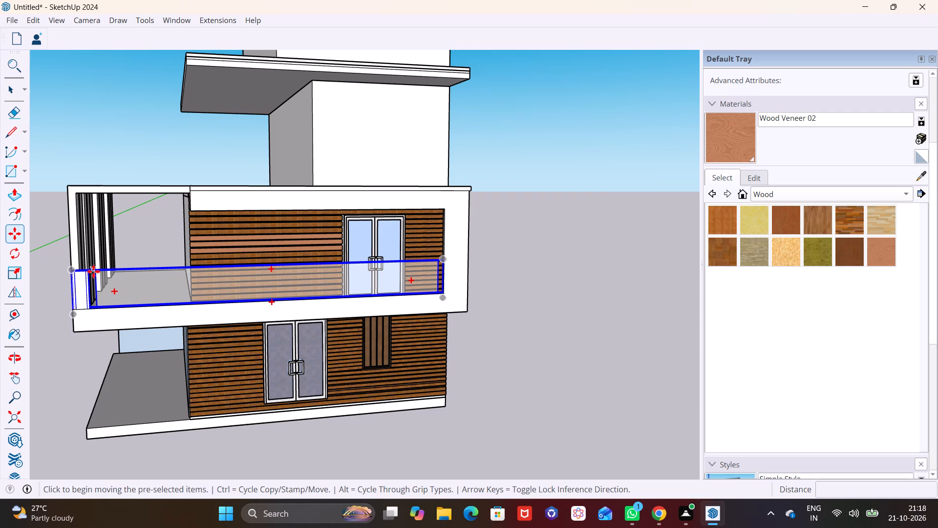
{"action": "left_click", "coordinate": [441, 258]}
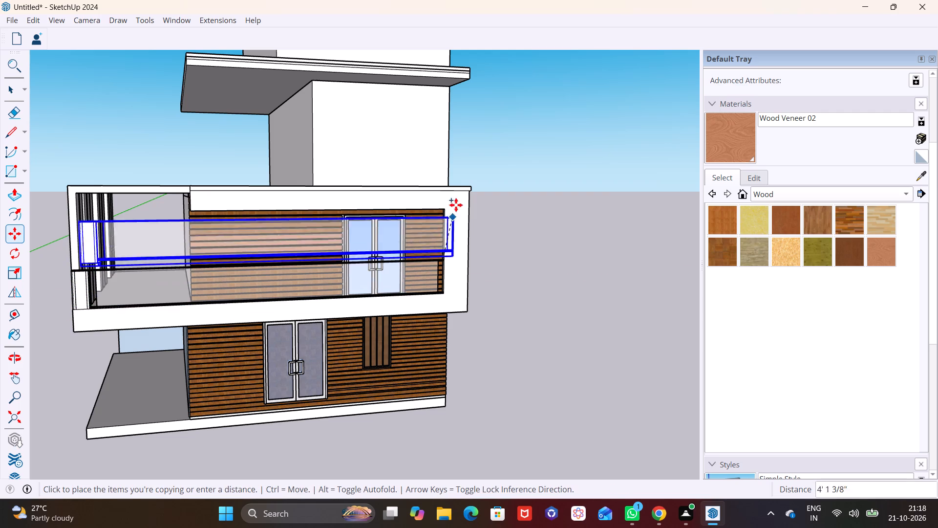
{"action": "left_click", "coordinate": [462, 145]}
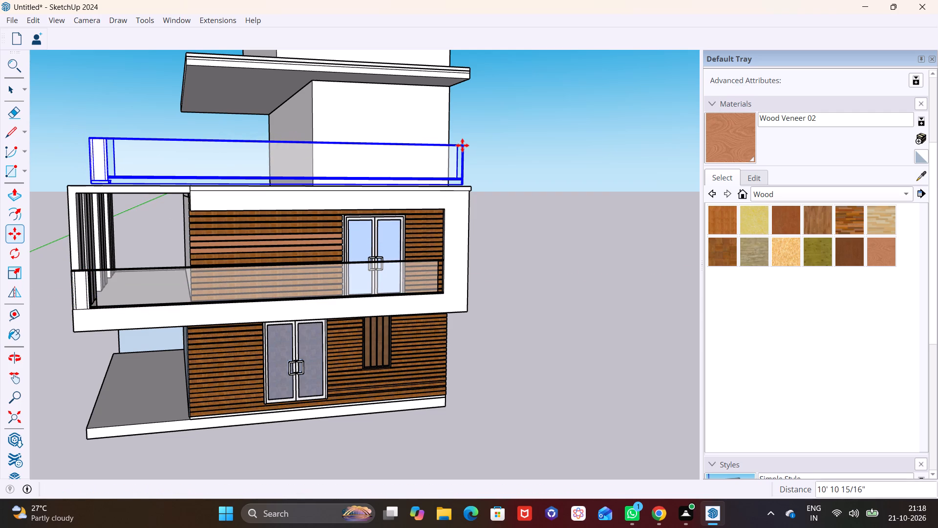
Move the copied railing so its bottom end corner meets the upper slab's front corner, away from the pergola.
{"action": "scroll", "coordinate": [457, 151], "scroll_direction": "up", "scroll_amount": 3}
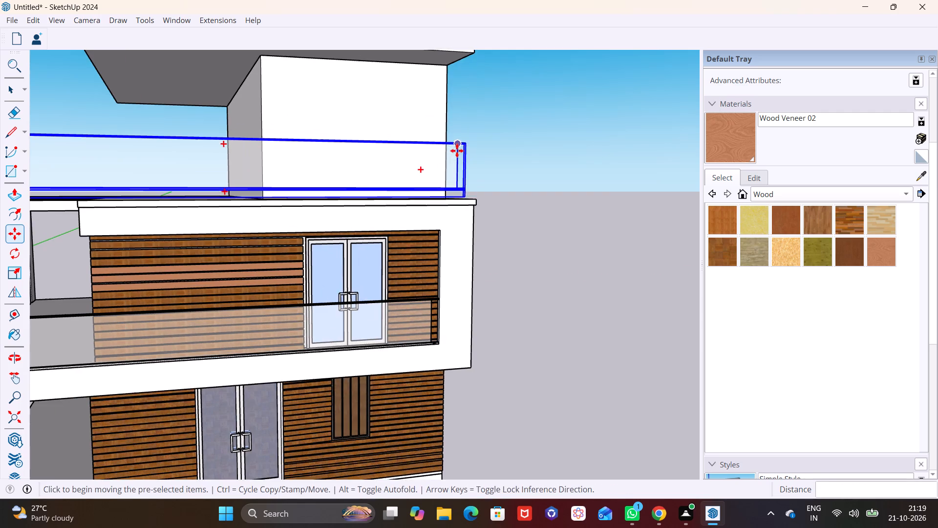
{"action": "scroll", "coordinate": [440, 214], "scroll_direction": "up", "scroll_amount": 1}
{"action": "middle_click_drag", "start_coordinate": [469, 190], "coordinate": [288, 239]}
{"action": "scroll", "coordinate": [370, 233], "scroll_direction": "up", "scroll_amount": 7}
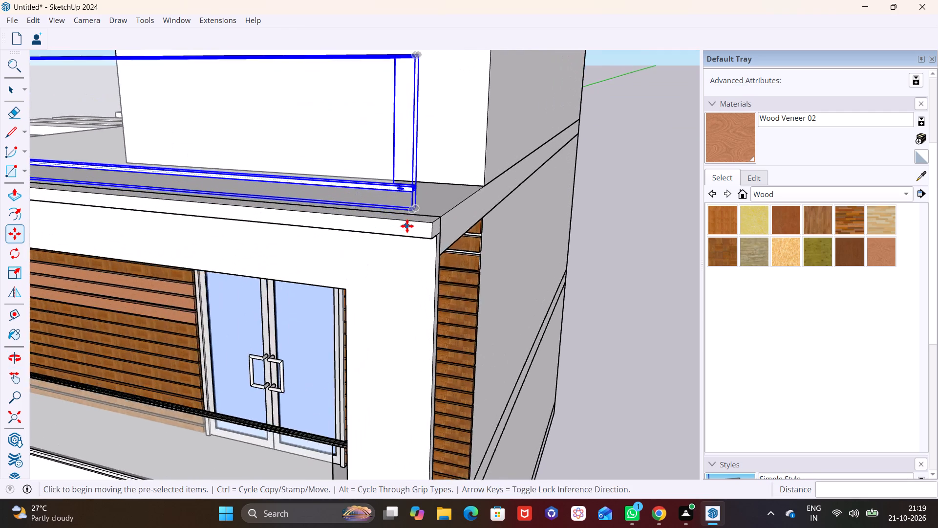
{"action": "scroll", "coordinate": [407, 226], "scroll_direction": "up", "scroll_amount": 3}
{"action": "left_click", "coordinate": [414, 199]}
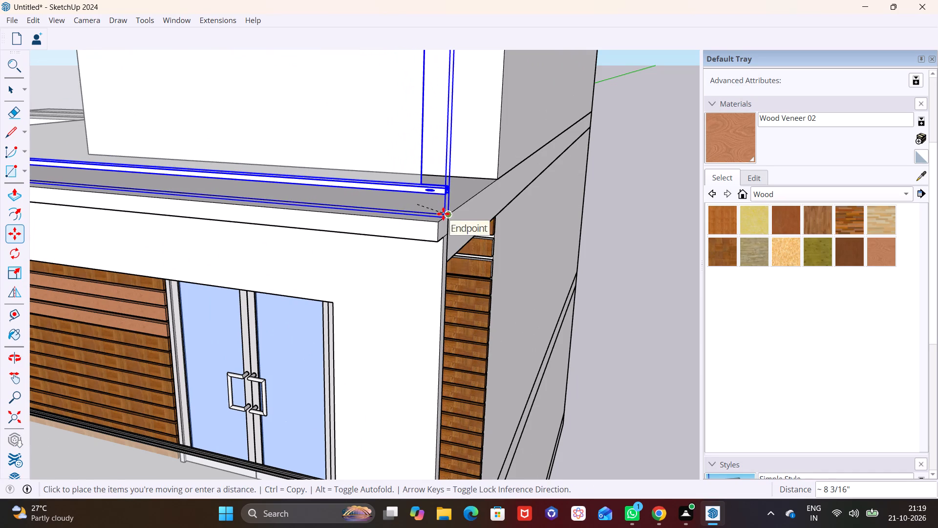
{"action": "left_click", "coordinate": [444, 214]}
Scale the upper railing along its length to about 0.80, pulling its pergola-side end back to the slab's edge.
{"action": "scroll", "coordinate": [388, 213], "scroll_direction": "down", "scroll_amount": 10}
{"action": "middle_click_drag", "start_coordinate": [249, 270], "coordinate": [626, 291], "text": "shift"}
{"action": "middle_click_drag", "start_coordinate": [368, 261], "coordinate": [380, 268]}
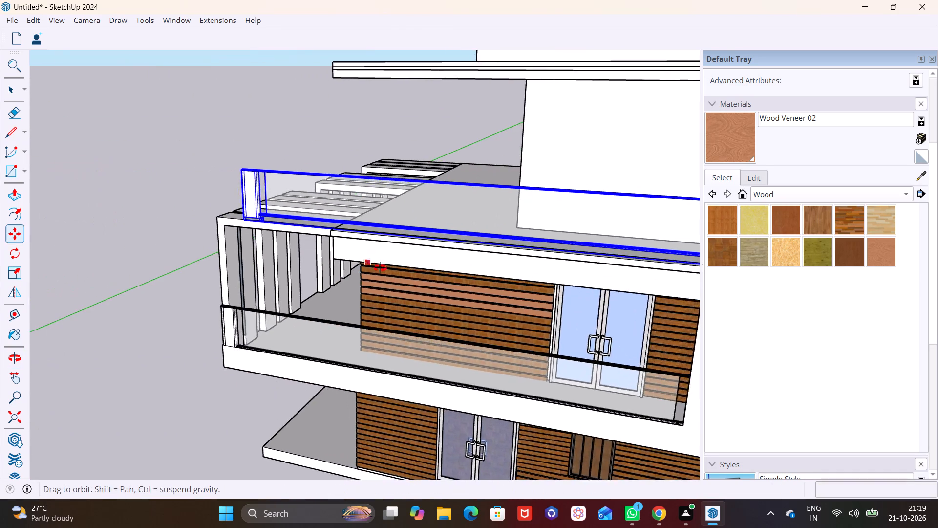
{"action": "middle_click_drag", "start_coordinate": [380, 268], "coordinate": [692, 252]}
{"action": "scroll", "coordinate": [418, 209], "scroll_direction": "up", "scroll_amount": 6}
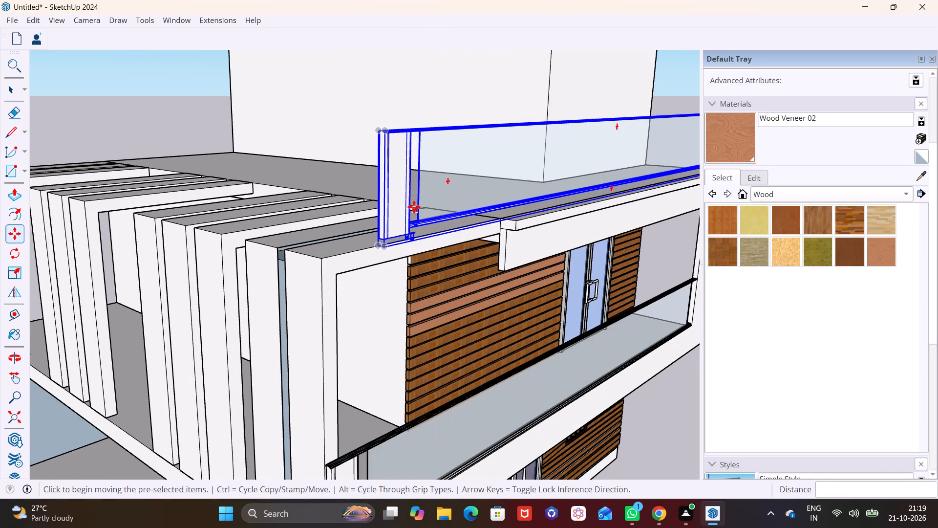
{"action": "middle_click_drag", "start_coordinate": [410, 206], "coordinate": [324, 210]}
{"action": "scroll", "coordinate": [330, 200], "scroll_direction": "up", "scroll_amount": 3}
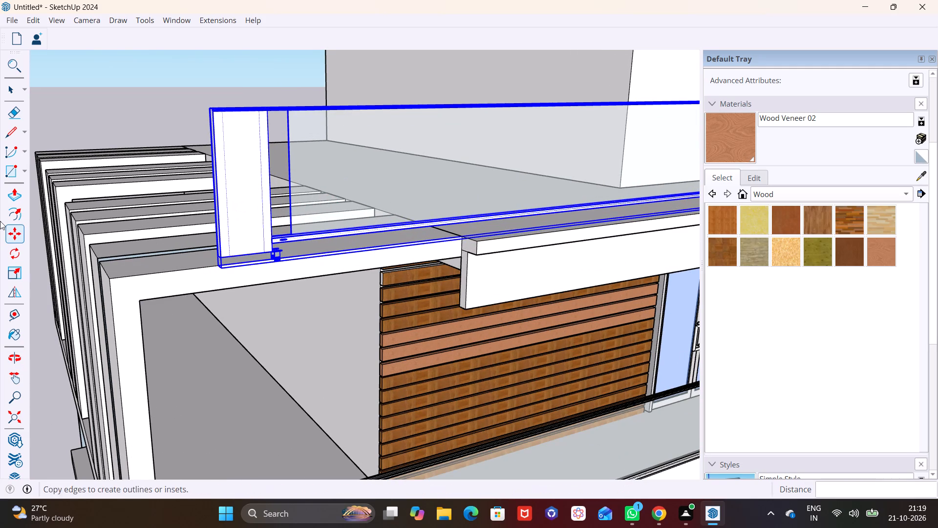
{"action": "left_click", "coordinate": [7, 269]}
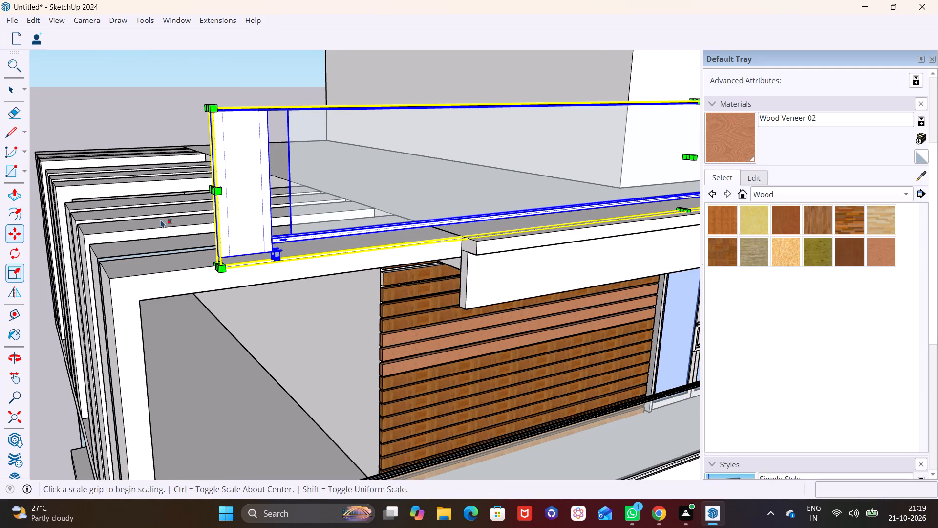
{"action": "scroll", "coordinate": [221, 181], "scroll_direction": "up", "scroll_amount": 1}
{"action": "middle_click_drag", "start_coordinate": [223, 181], "coordinate": [349, 207]}
{"action": "scroll", "coordinate": [357, 232], "scroll_direction": "up", "scroll_amount": 2}
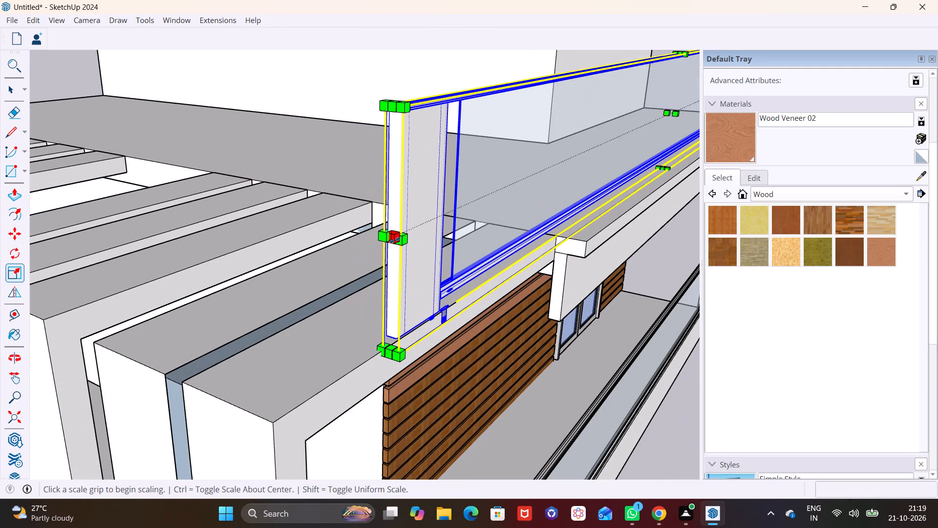
{"action": "left_click", "coordinate": [395, 241]}
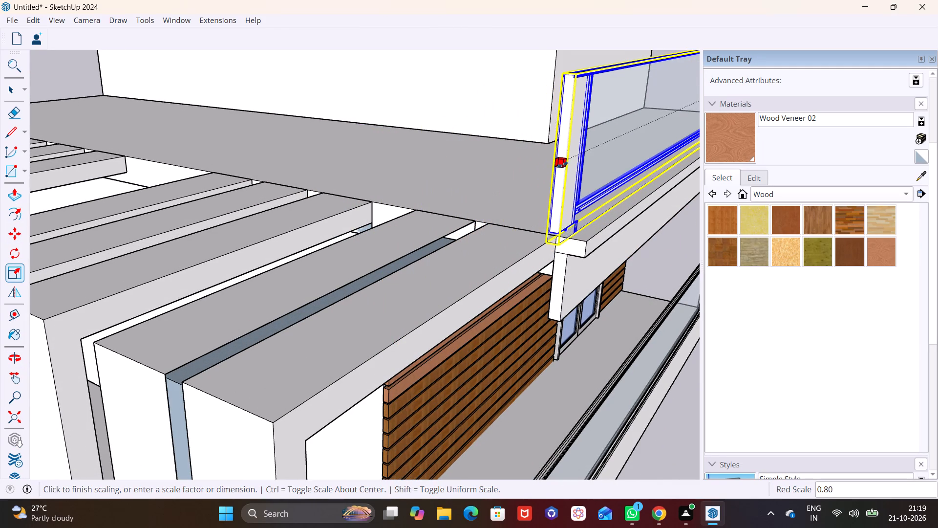
{"action": "left_click", "coordinate": [561, 166]}
Fine-tune the upper railing's length with a scale of about 0.99 so its post lines up with the slab corner.
{"action": "middle_click_drag", "start_coordinate": [609, 238], "coordinate": [468, 231]}
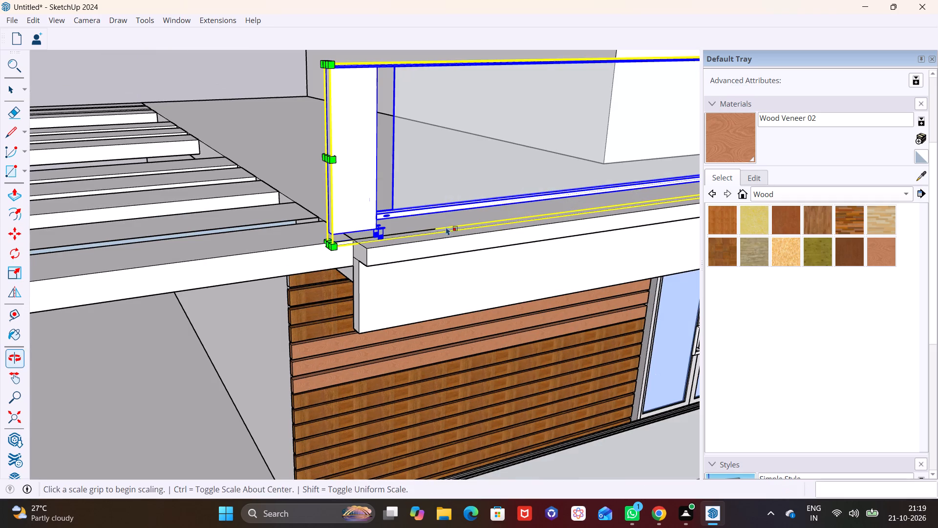
{"action": "key", "text": "space"}
{"action": "left_click", "coordinate": [404, 273]}
{"action": "scroll", "coordinate": [343, 228], "scroll_direction": "up", "scroll_amount": 6}
{"action": "left_click", "coordinate": [336, 195]}
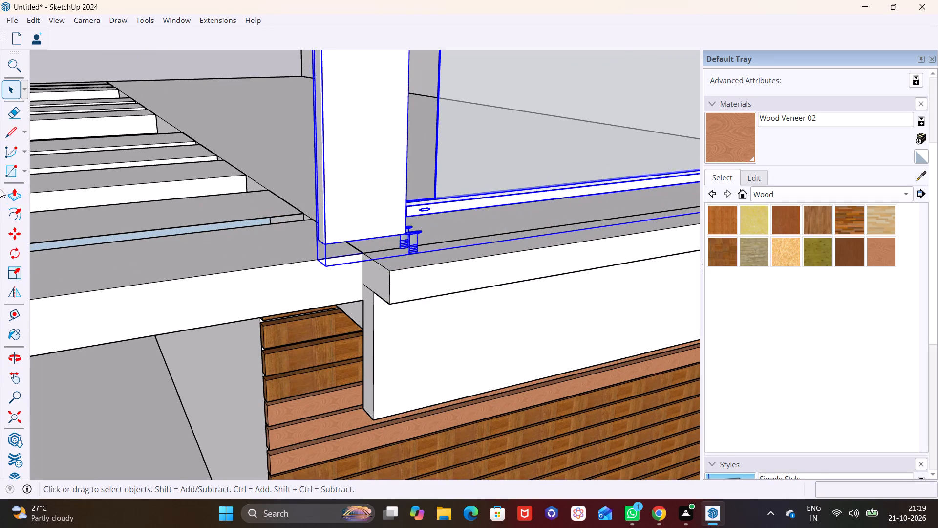
{"action": "left_click", "coordinate": [19, 271]}
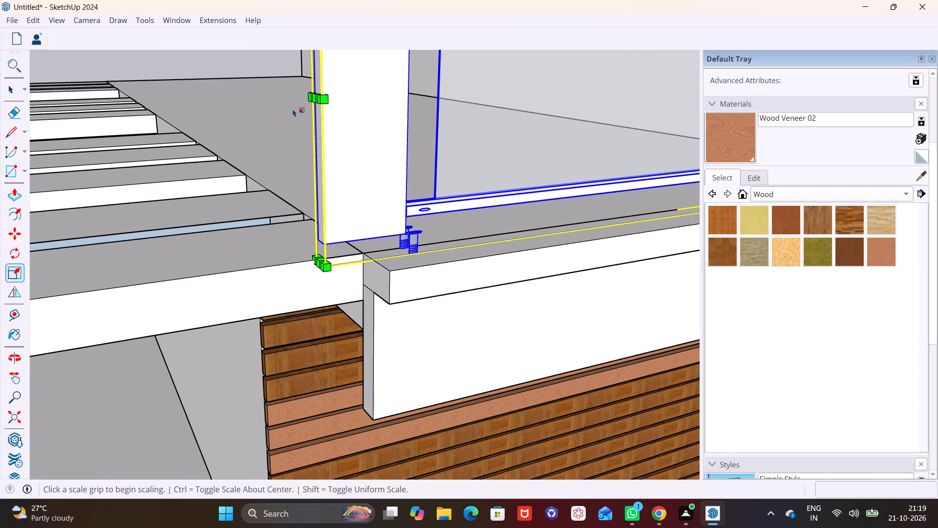
{"action": "left_click", "coordinate": [314, 101]}
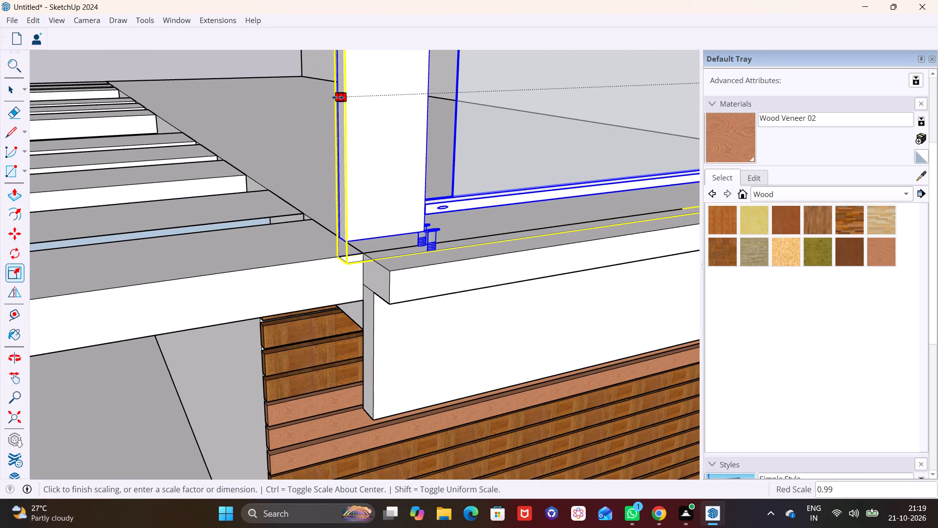
{"action": "left_click", "coordinate": [344, 96]}
{"action": "key", "text": "space"}
{"action": "left_click", "coordinate": [302, 149]}
Copy the upper front railing back along the slab's pergola-side edge.
{"action": "middle_click_drag", "start_coordinate": [325, 212], "coordinate": [410, 259]}
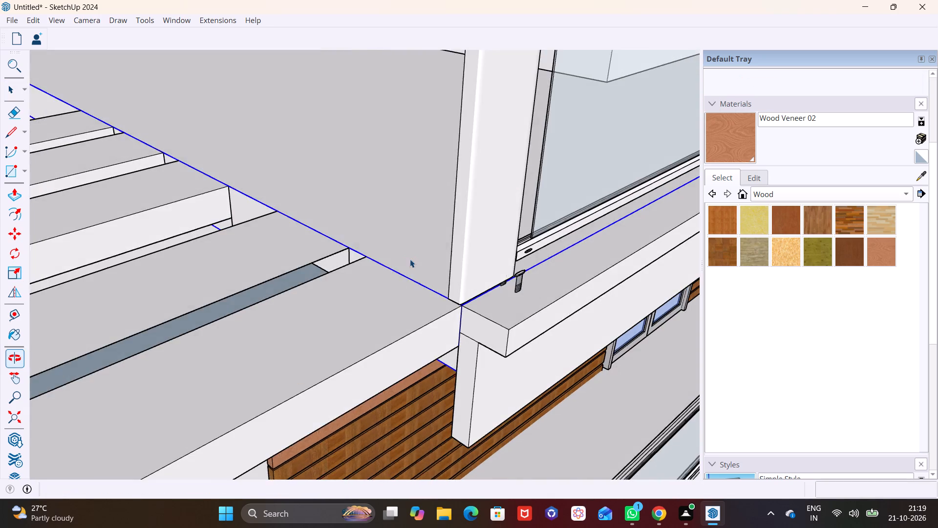
{"action": "scroll", "coordinate": [422, 249], "scroll_direction": "down", "scroll_amount": 15}
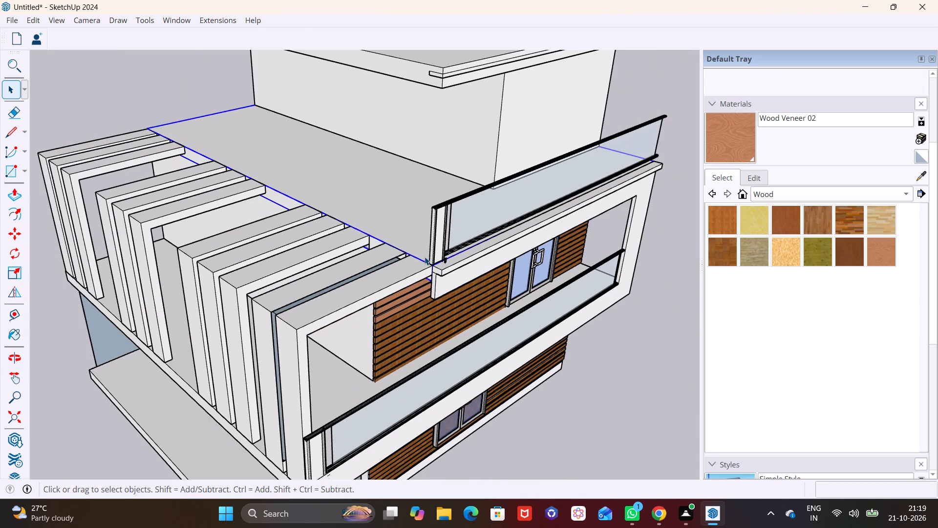
{"action": "middle_click_drag", "start_coordinate": [427, 247], "coordinate": [369, 305], "text": "shift"}
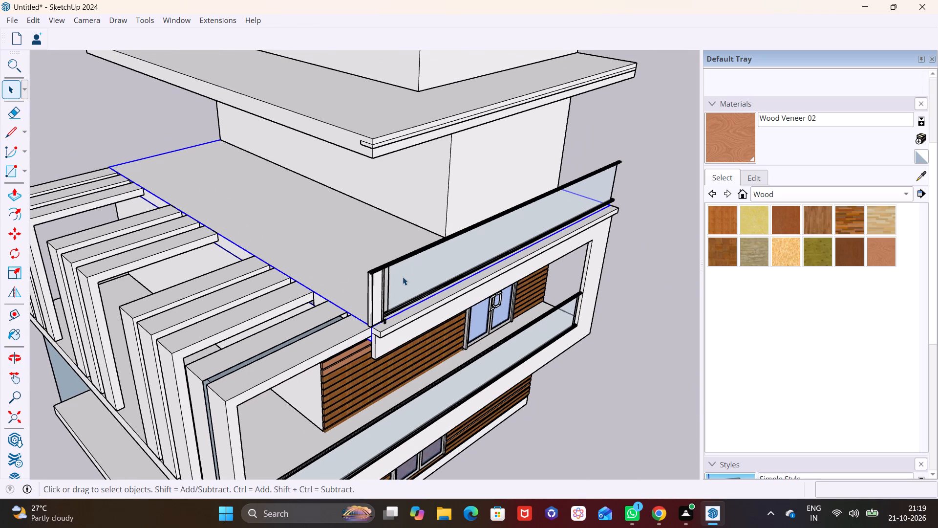
{"action": "left_click", "coordinate": [403, 276]}
{"action": "key", "text": "m"}
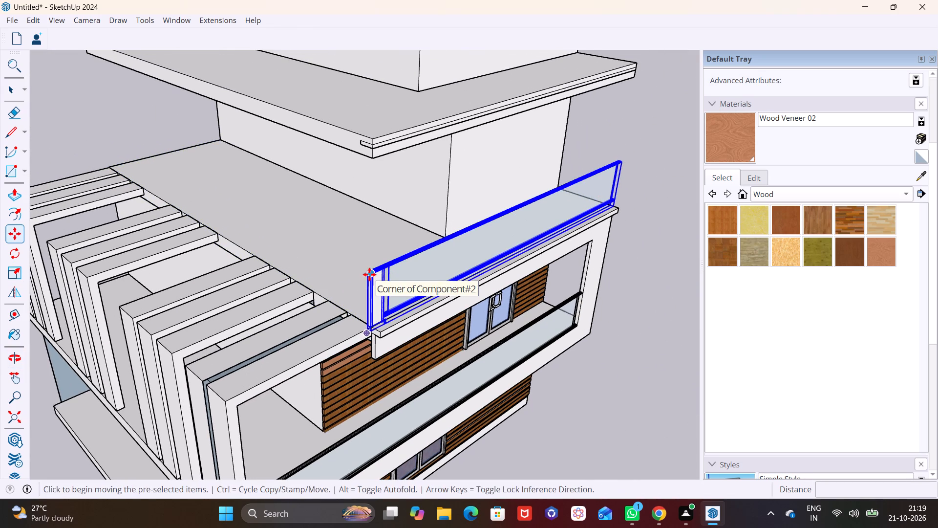
{"action": "left_click", "coordinate": [369, 274]}
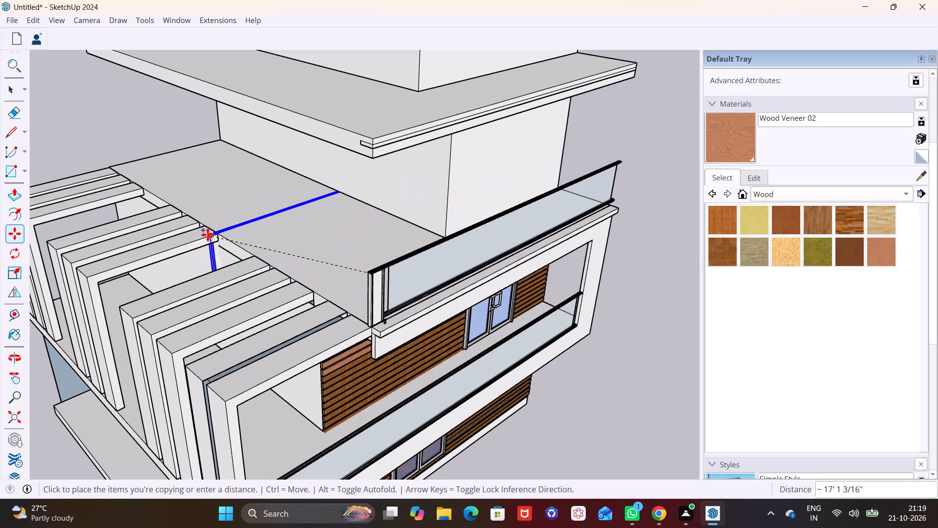
{"action": "scroll", "coordinate": [237, 241], "scroll_direction": "down", "scroll_amount": 5}
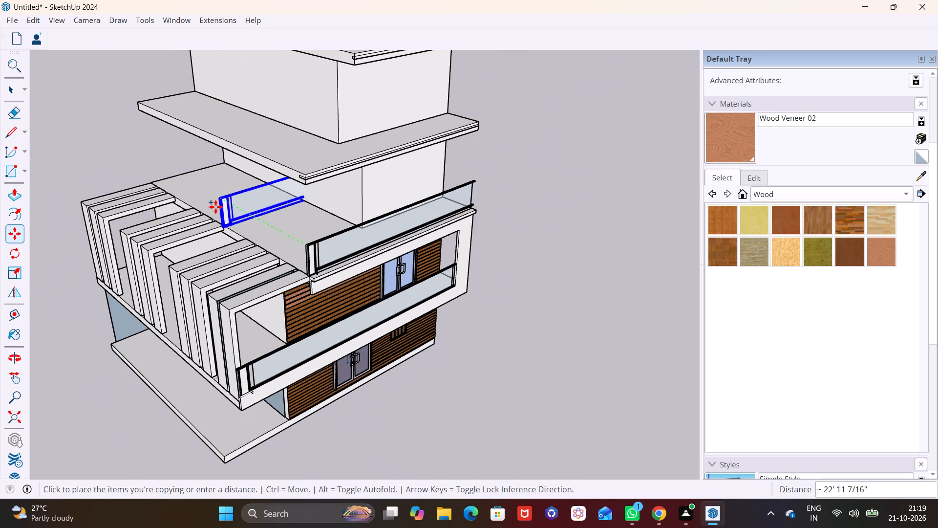
{"action": "left_click", "coordinate": [238, 207]}
Rotate the copied railing horizontally so it runs parallel to the slab's pergola-side edge.
{"action": "middle_click_drag", "start_coordinate": [243, 263], "coordinate": [344, 305]}
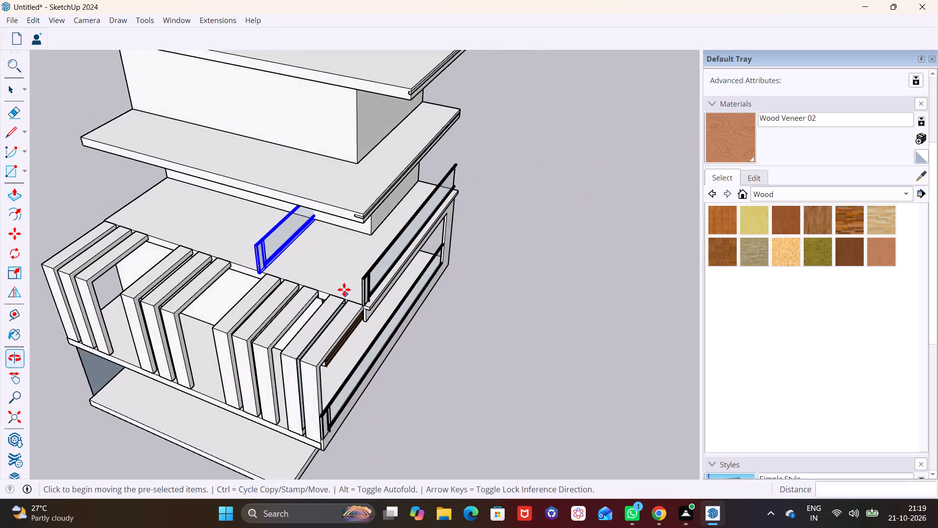
{"action": "scroll", "coordinate": [306, 243], "scroll_direction": "up", "scroll_amount": 3}
{"action": "left_click", "coordinate": [14, 258]}
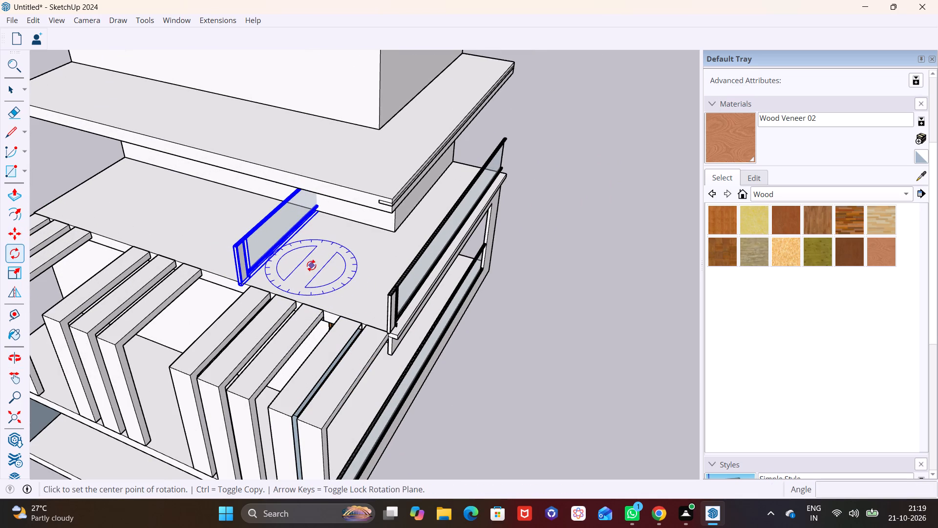
{"action": "left_click", "coordinate": [311, 265]}
{"action": "left_click", "coordinate": [348, 279]}
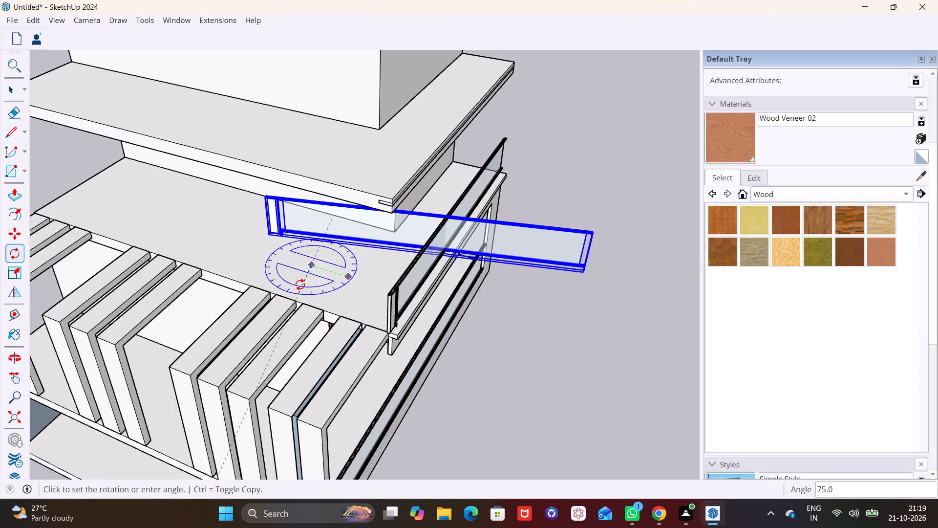
{"action": "left_click", "coordinate": [291, 283]}
Move the rotated railing onto the pergola-side slab edge so its end meets the front railing's corner post.
{"action": "key", "text": "m"}
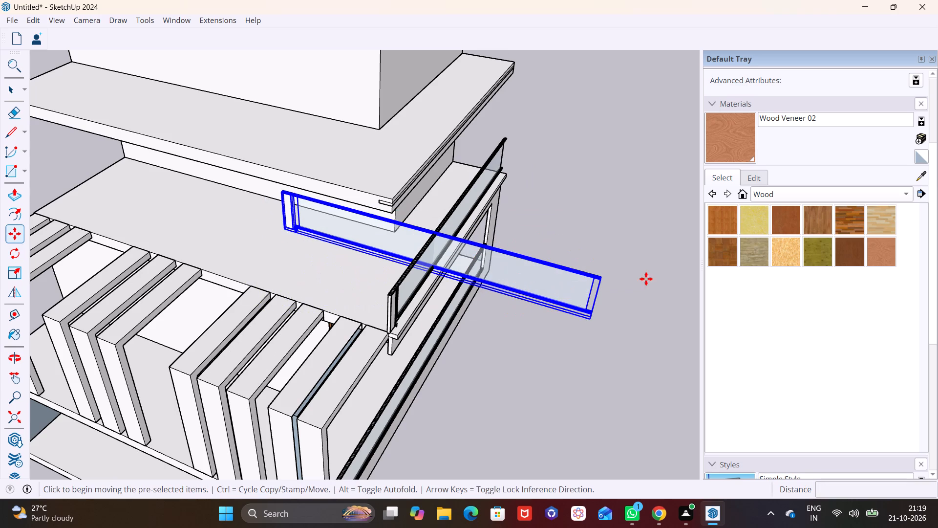
{"action": "left_click", "coordinate": [604, 275]}
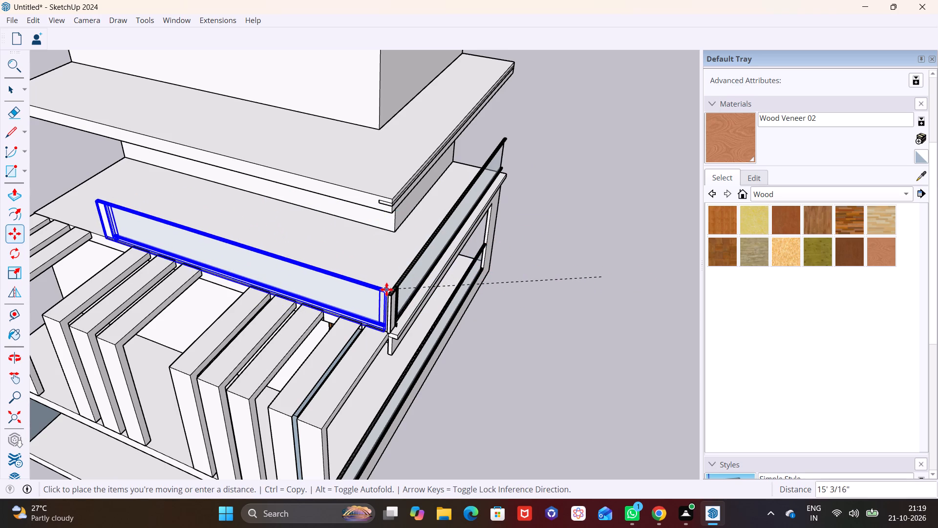
{"action": "left_click", "coordinate": [389, 290]}
Stretch the pergola-side railing lengthwise with Scale so its free end reaches the slab's rear corner.
{"action": "middle_click_drag", "start_coordinate": [255, 284], "coordinate": [403, 297]}
{"action": "middle_click_drag", "start_coordinate": [255, 296], "coordinate": [509, 207], "text": "shift"}
{"action": "left_click", "coordinate": [17, 269]}
{"action": "scroll", "coordinate": [401, 257], "scroll_direction": "up", "scroll_amount": 3}
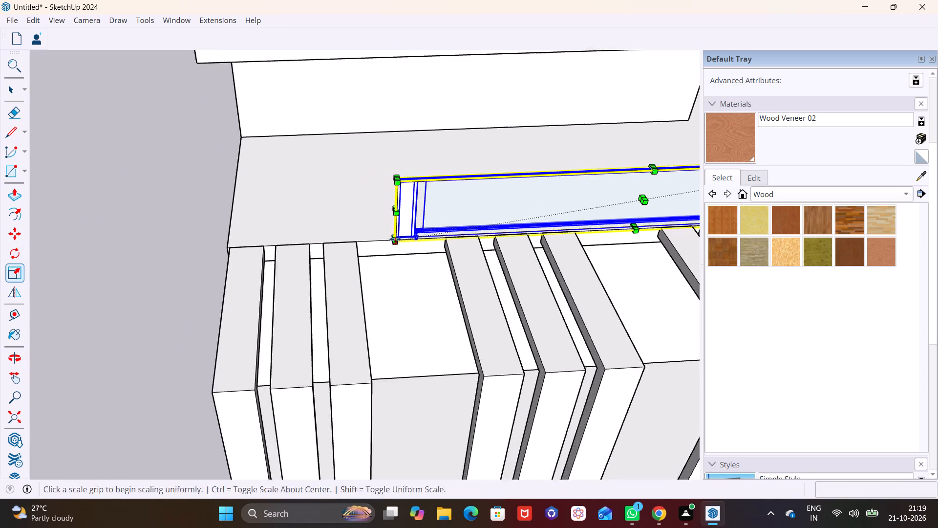
{"action": "scroll", "coordinate": [395, 239], "scroll_direction": "up", "scroll_amount": 3}
{"action": "middle_click_drag", "start_coordinate": [387, 223], "coordinate": [511, 262]}
{"action": "scroll", "coordinate": [566, 259], "scroll_direction": "up", "scroll_amount": 6}
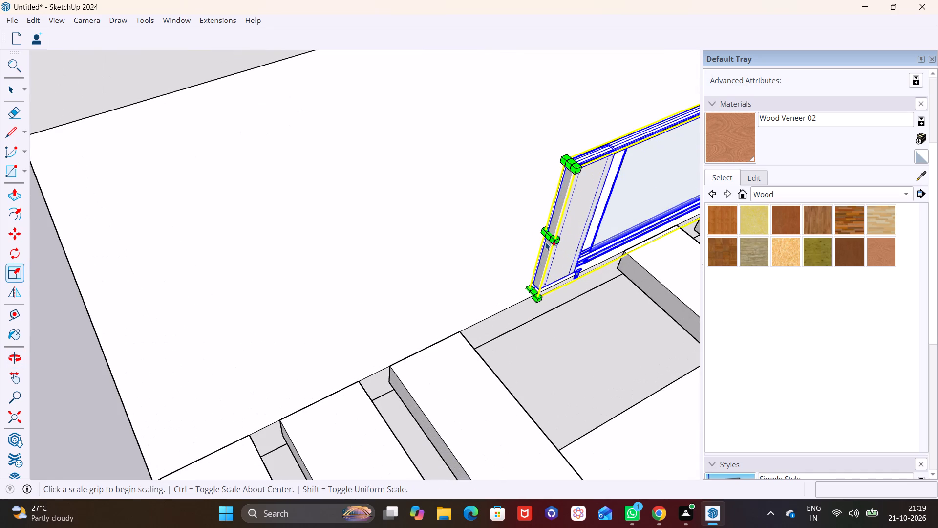
{"action": "left_click", "coordinate": [549, 236]}
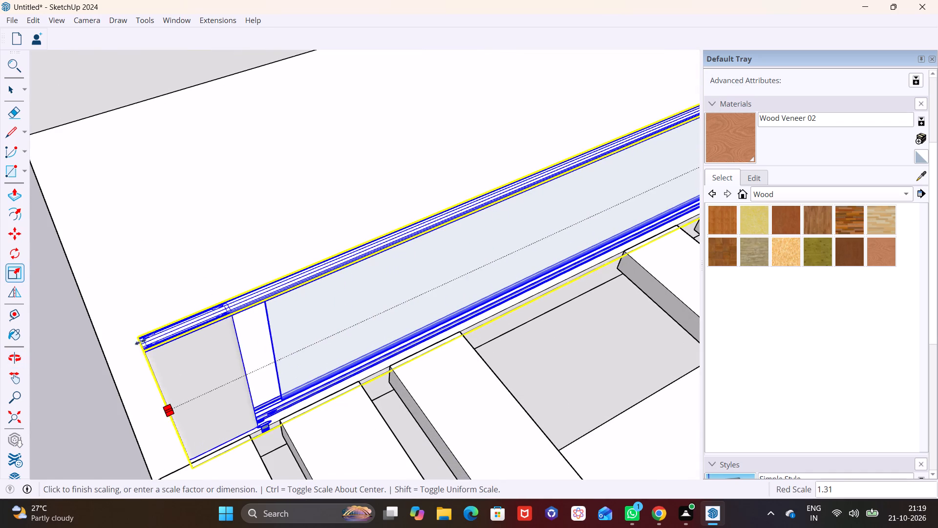
{"action": "left_click", "coordinate": [100, 345]}
{"action": "scroll", "coordinate": [199, 324], "scroll_direction": "down", "scroll_amount": 3}
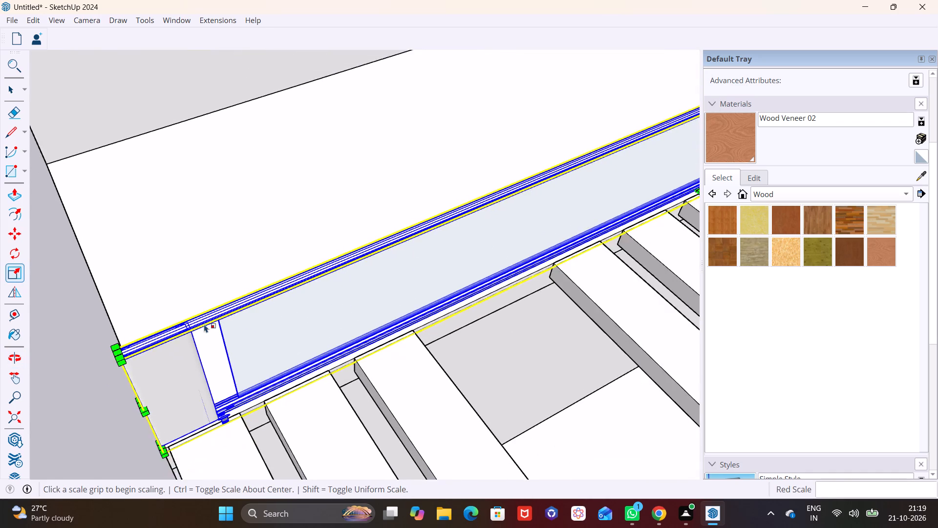
{"action": "scroll", "coordinate": [204, 324], "scroll_direction": "down", "scroll_amount": 12}
{"action": "key", "text": "space"}
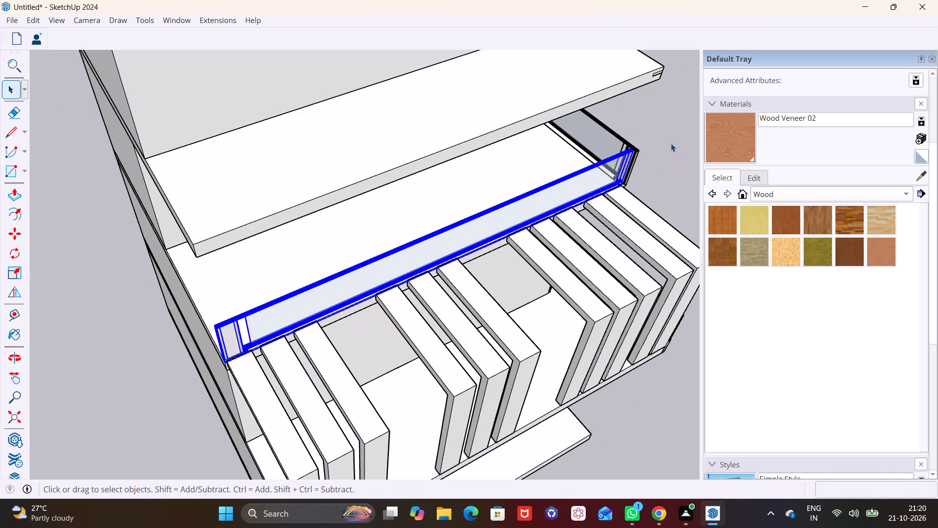
Copy the upper front railing about 34' 11 1/2" across to the slab's opposite rear edge.
{"action": "left_click", "coordinate": [608, 137]}
{"action": "key", "text": "m"}
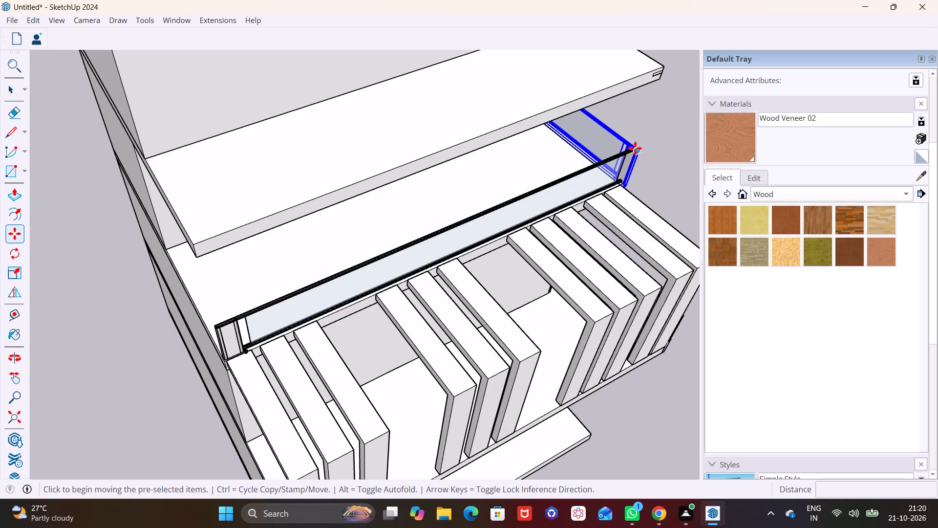
{"action": "left_click", "coordinate": [628, 143]}
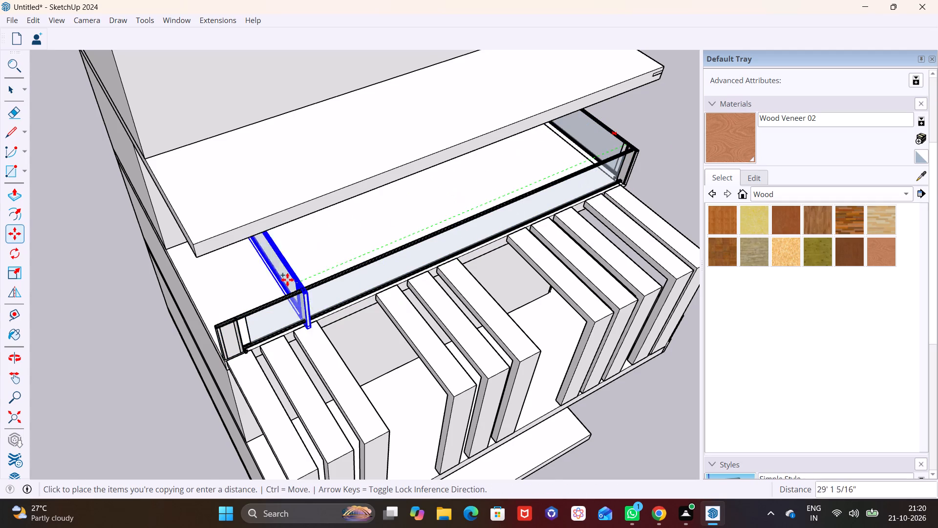
{"action": "left_click", "coordinate": [211, 322]}
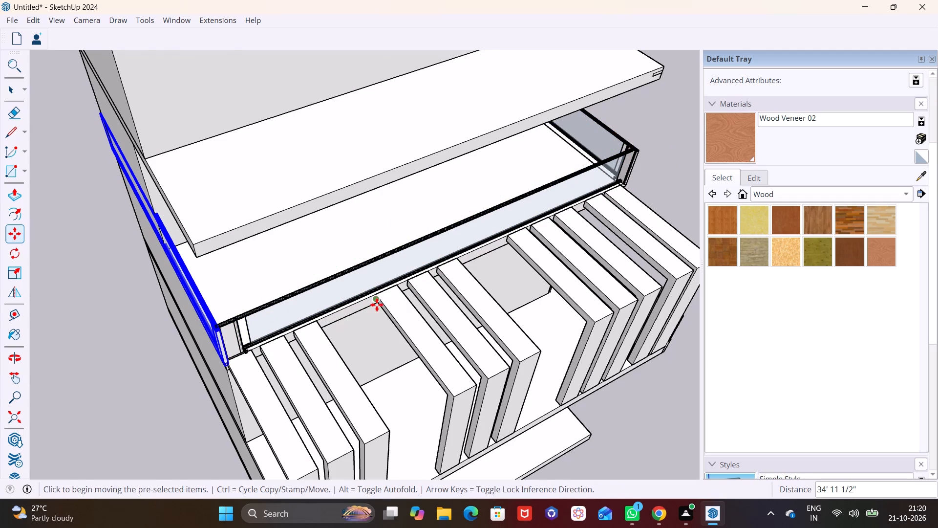
Shorten the copied rear railing to a scale of about 0.46 so it ends at the upper storey's wall.
{"action": "scroll", "coordinate": [375, 301], "scroll_direction": "down", "scroll_amount": 1}
{"action": "middle_click_drag", "start_coordinate": [284, 298], "coordinate": [611, 217]}
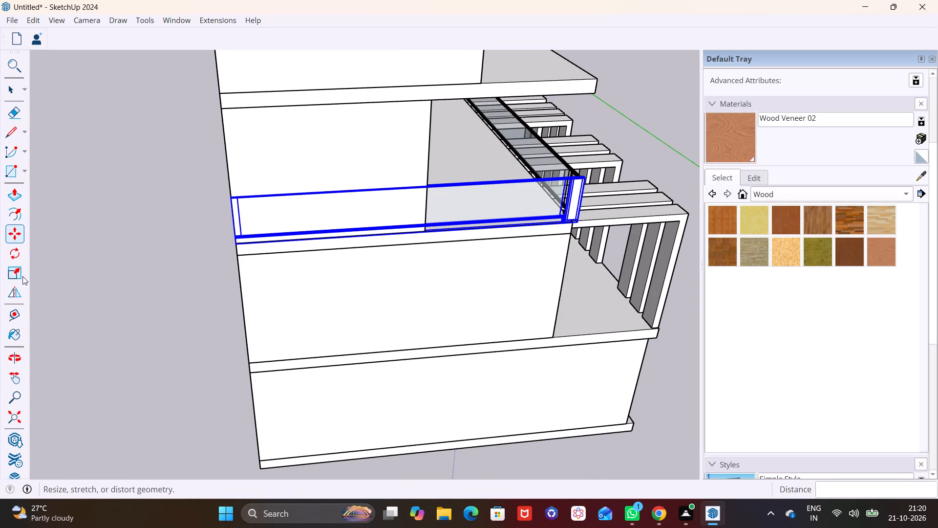
{"action": "left_click", "coordinate": [16, 272]}
{"action": "middle_click_drag", "start_coordinate": [199, 234], "coordinate": [320, 269]}
{"action": "scroll", "coordinate": [378, 273], "scroll_direction": "up", "scroll_amount": 6}
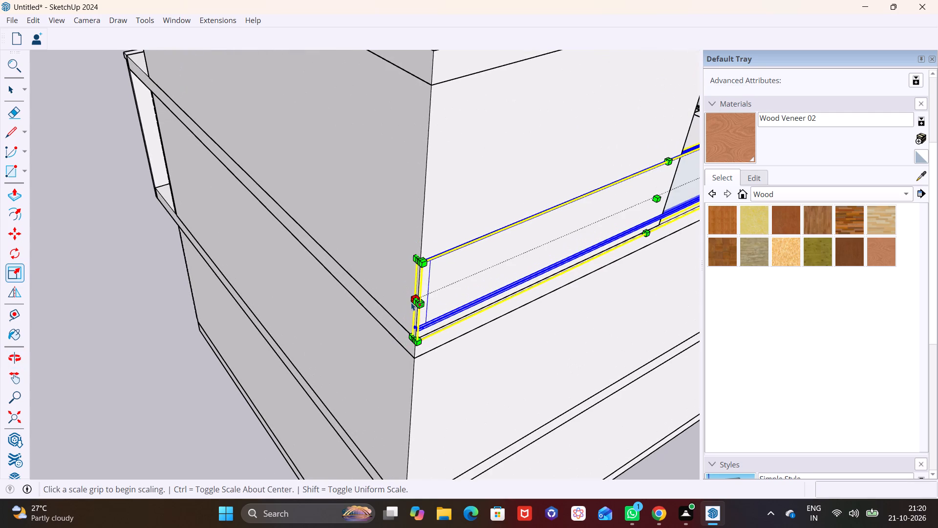
{"action": "left_click", "coordinate": [415, 304]}
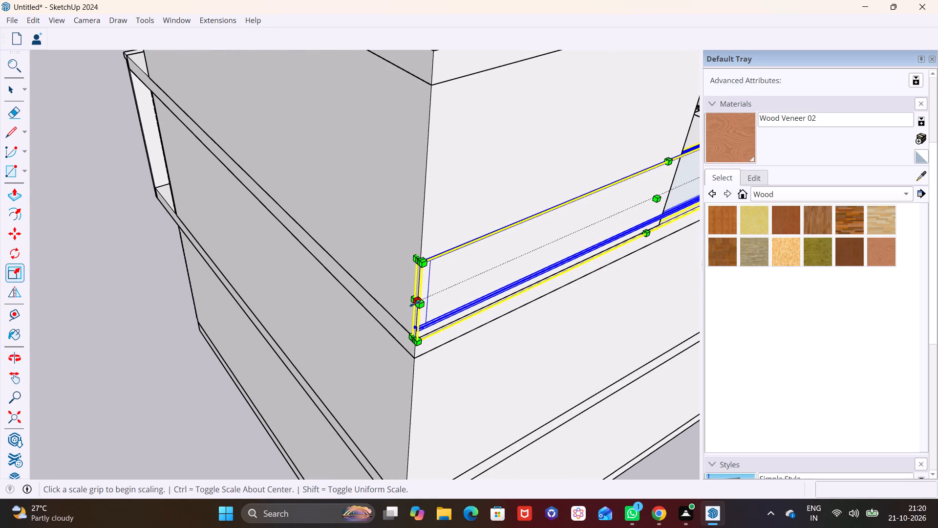
{"action": "scroll", "coordinate": [483, 261], "scroll_direction": "down", "scroll_amount": 2}
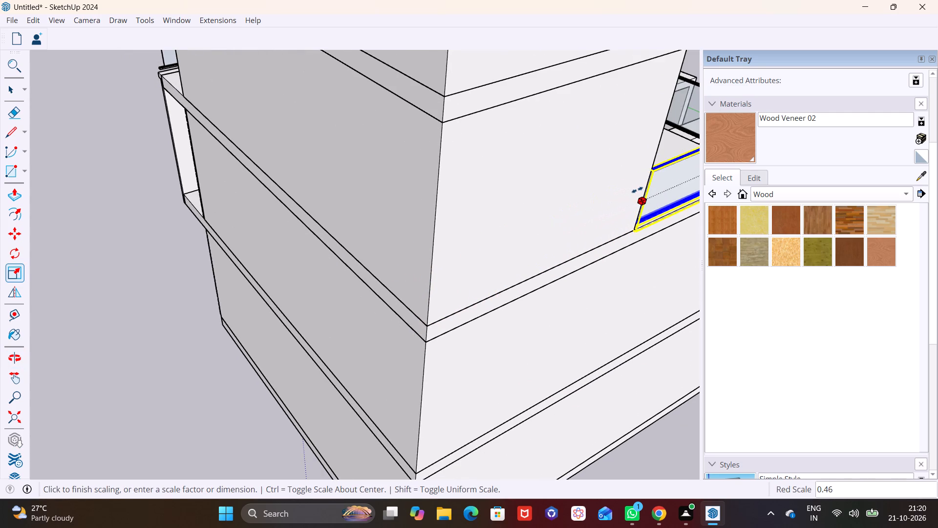
{"action": "left_click", "coordinate": [638, 190]}
{"action": "key", "text": "space"}
{"action": "left_click", "coordinate": [582, 219]}
Slightly shorten the rear railing at its pergola-side end so its post lines up with the side railing's corner post.
{"action": "scroll", "coordinate": [587, 219], "scroll_direction": "down", "scroll_amount": 4}
{"action": "middle_click_drag", "start_coordinate": [589, 226], "coordinate": [365, 211]}
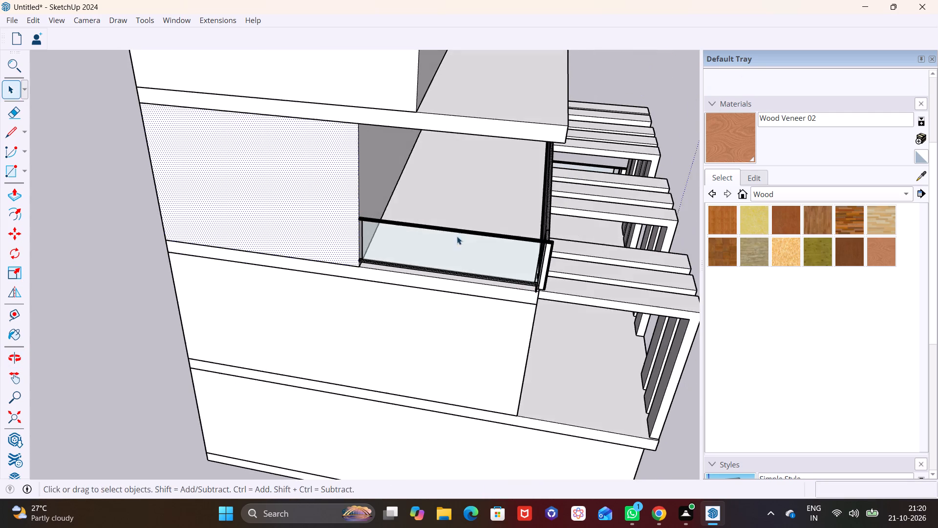
{"action": "middle_click_drag", "start_coordinate": [564, 261], "coordinate": [428, 247]}
{"action": "scroll", "coordinate": [361, 266], "scroll_direction": "up", "scroll_amount": 10}
{"action": "middle_click_drag", "start_coordinate": [324, 259], "coordinate": [447, 248]}
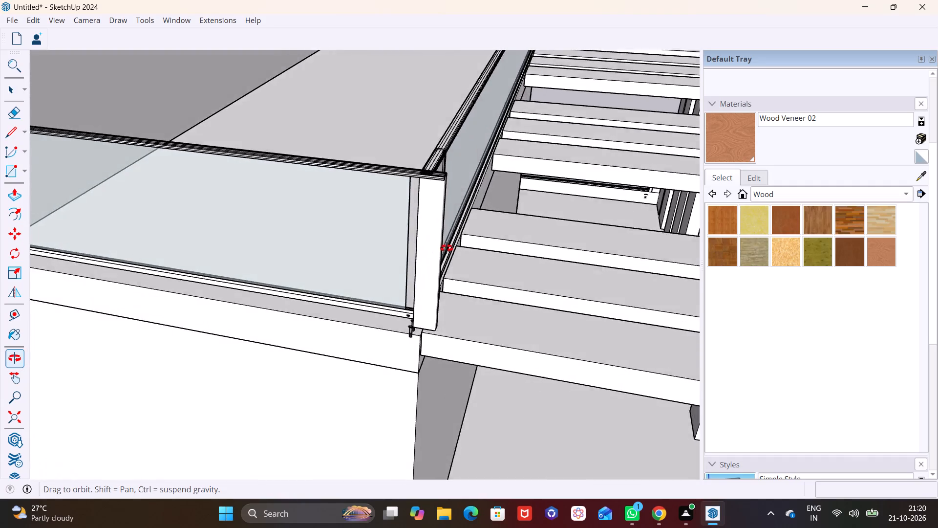
{"action": "middle_click_drag", "start_coordinate": [447, 248], "coordinate": [448, 238]}
{"action": "scroll", "coordinate": [419, 235], "scroll_direction": "up", "scroll_amount": 3}
{"action": "middle_click_drag", "start_coordinate": [418, 235], "coordinate": [501, 256], "text": "shift"}
{"action": "left_click", "coordinate": [567, 217]}
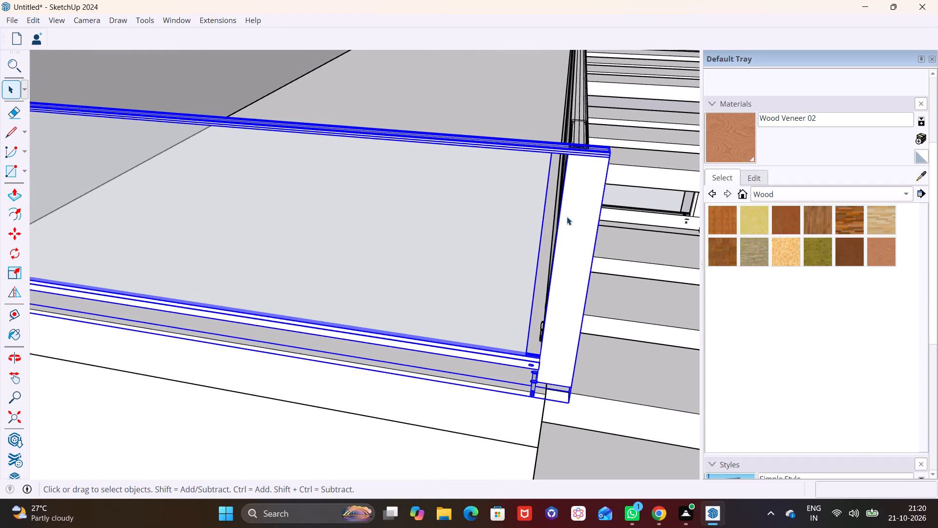
{"action": "left_click", "coordinate": [12, 267]}
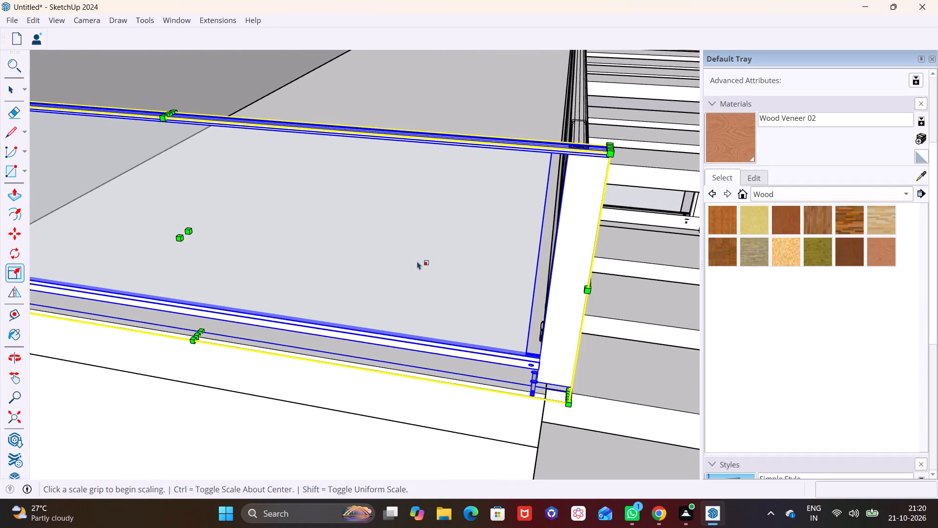
{"action": "middle_click_drag", "start_coordinate": [341, 269], "coordinate": [181, 224]}
{"action": "left_click", "coordinate": [420, 266]}
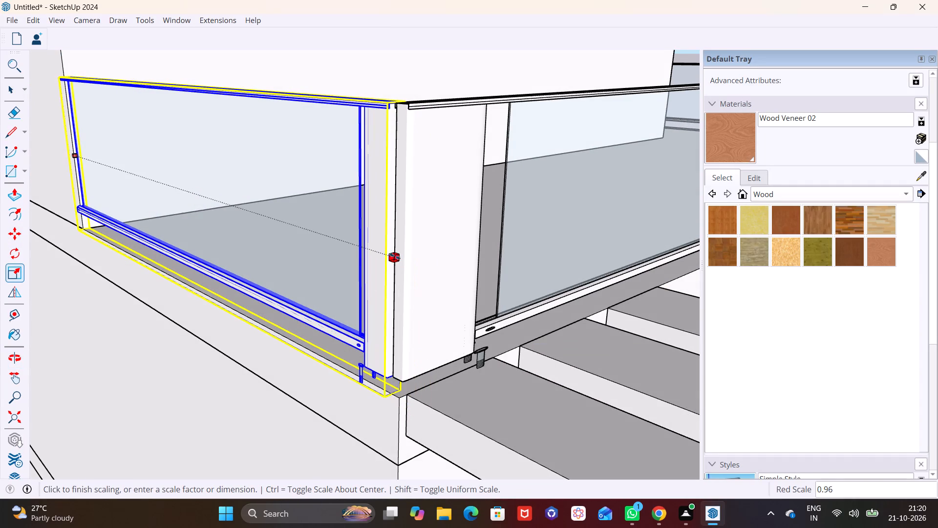
{"action": "left_click", "coordinate": [399, 255]}
{"action": "key", "text": "space"}
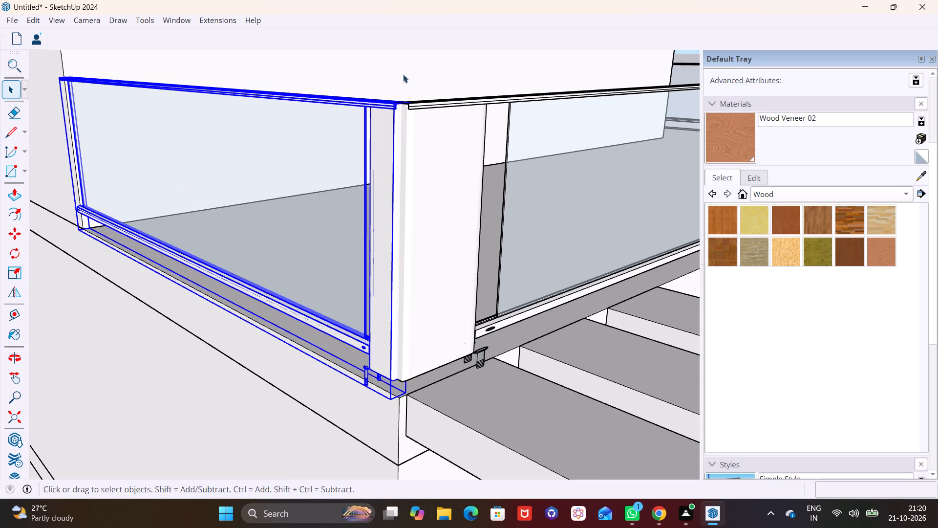
{"action": "left_click", "coordinate": [404, 73]}
Slightly shorten the upper front railing at its pergola-side end, pulling its corner post in from the side railing.
{"action": "scroll", "coordinate": [361, 195], "scroll_direction": "down", "scroll_amount": 8}
{"action": "middle_click_drag", "start_coordinate": [455, 207], "coordinate": [237, 170]}
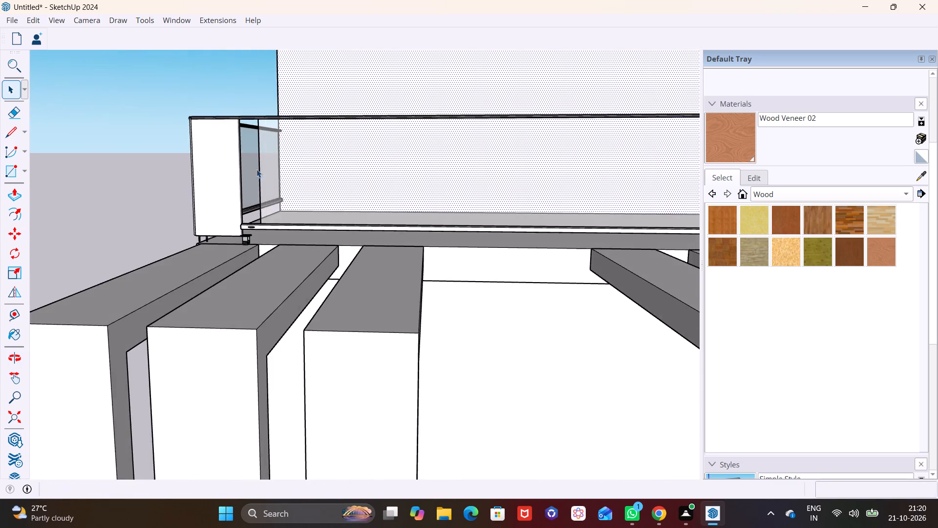
{"action": "scroll", "coordinate": [292, 162], "scroll_direction": "down", "scroll_amount": 7}
{"action": "middle_click_drag", "start_coordinate": [363, 177], "coordinate": [149, 220]}
{"action": "middle_click_drag", "start_coordinate": [355, 281], "coordinate": [261, 229]}
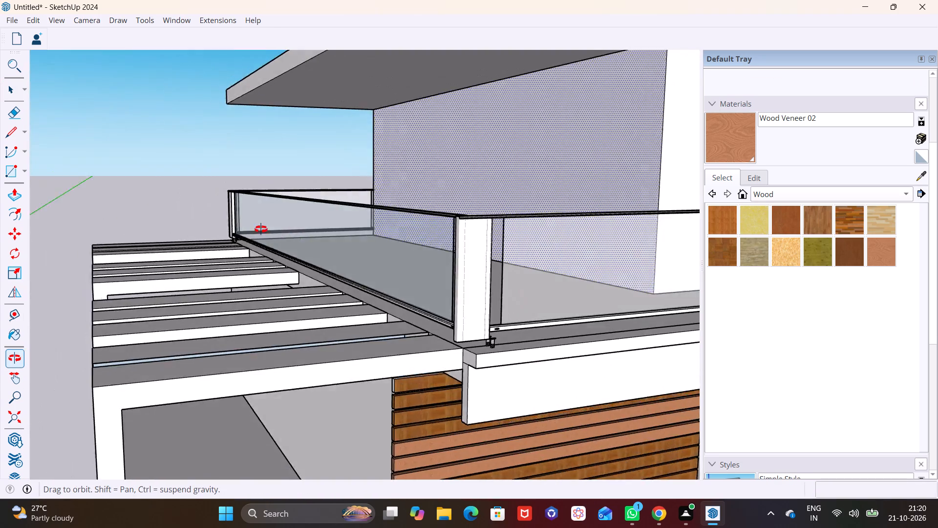
{"action": "middle_click_drag", "start_coordinate": [261, 229], "coordinate": [218, 233]}
{"action": "scroll", "coordinate": [294, 254], "scroll_direction": "down", "scroll_amount": 2}
{"action": "middle_click_drag", "start_coordinate": [407, 295], "coordinate": [514, 307]}
{"action": "scroll", "coordinate": [458, 307], "scroll_direction": "up", "scroll_amount": 8}
{"action": "middle_click_drag", "start_coordinate": [446, 304], "coordinate": [546, 314]}
{"action": "scroll", "coordinate": [515, 322], "scroll_direction": "up", "scroll_amount": 3}
{"action": "left_click", "coordinate": [508, 325]}
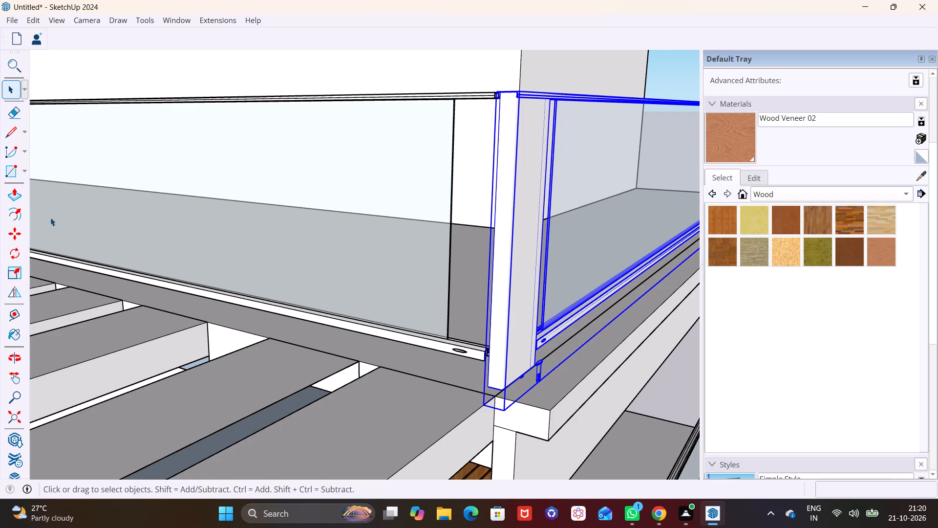
{"action": "left_click", "coordinate": [17, 269]}
{"action": "left_click", "coordinate": [497, 259]}
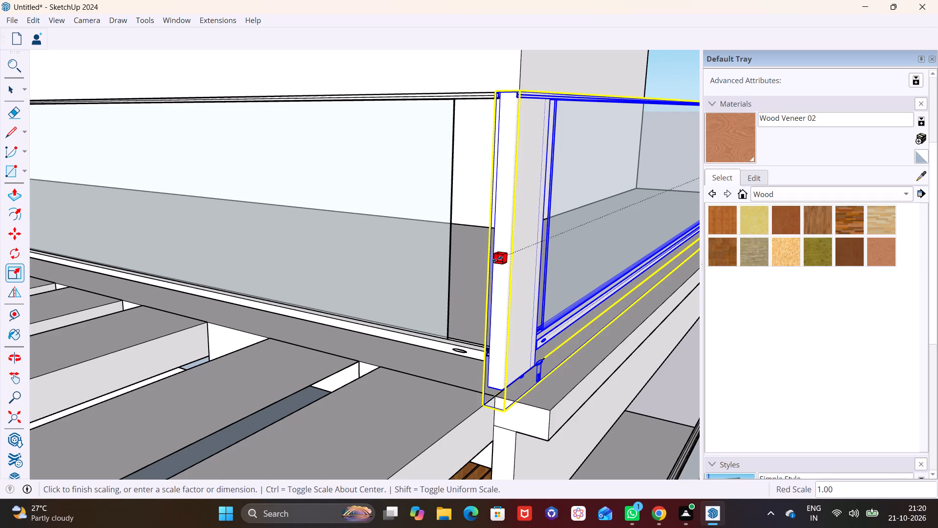
{"action": "left_click", "coordinate": [516, 250]}
{"action": "middle_click_drag", "start_coordinate": [548, 262], "coordinate": [578, 275]}
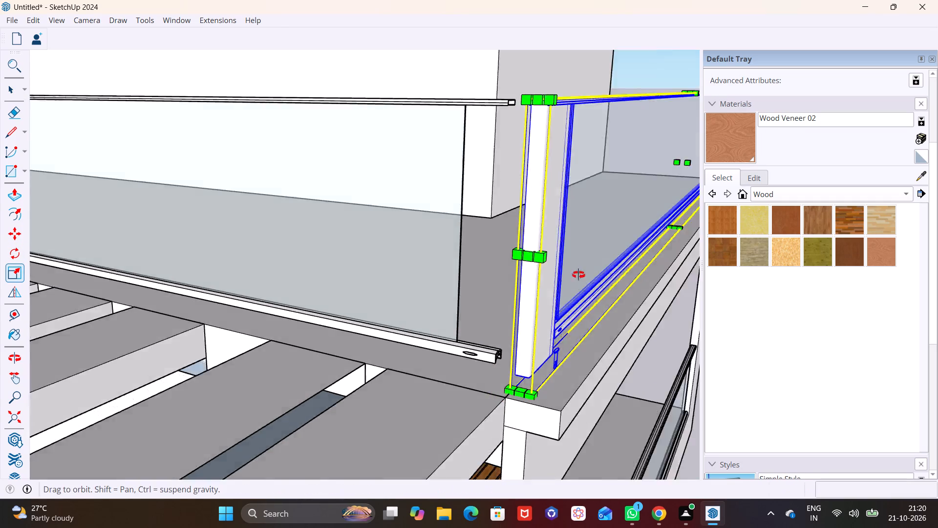
{"action": "middle_click_drag", "start_coordinate": [578, 275], "coordinate": [667, 272]}
{"action": "key", "text": "space"}
{"action": "left_click", "coordinate": [474, 276]}
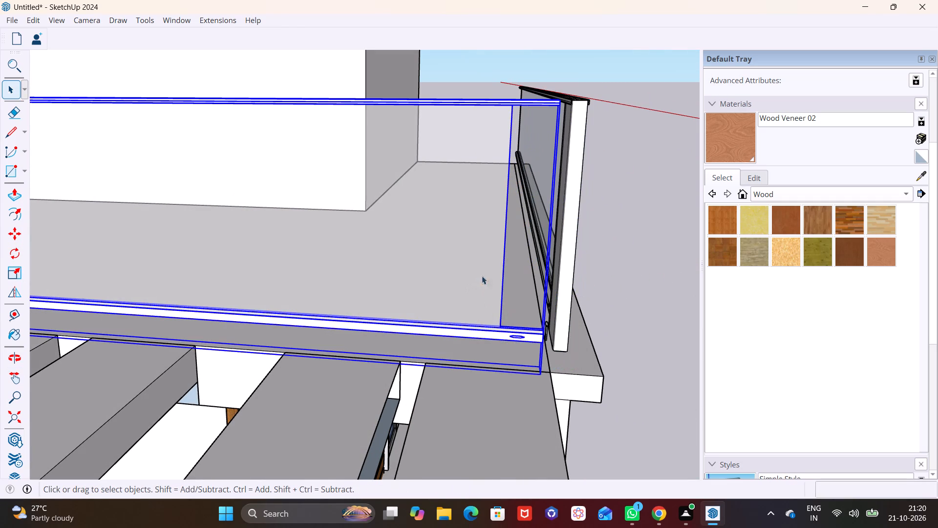
{"action": "left_click", "coordinate": [606, 265]}
Lengthen the upper front railing at the end away from the pergola to a scale of about 1.02.
{"action": "scroll", "coordinate": [624, 282], "scroll_direction": "down", "scroll_amount": 7}
{"action": "middle_click_drag", "start_coordinate": [623, 312], "coordinate": [440, 313]}
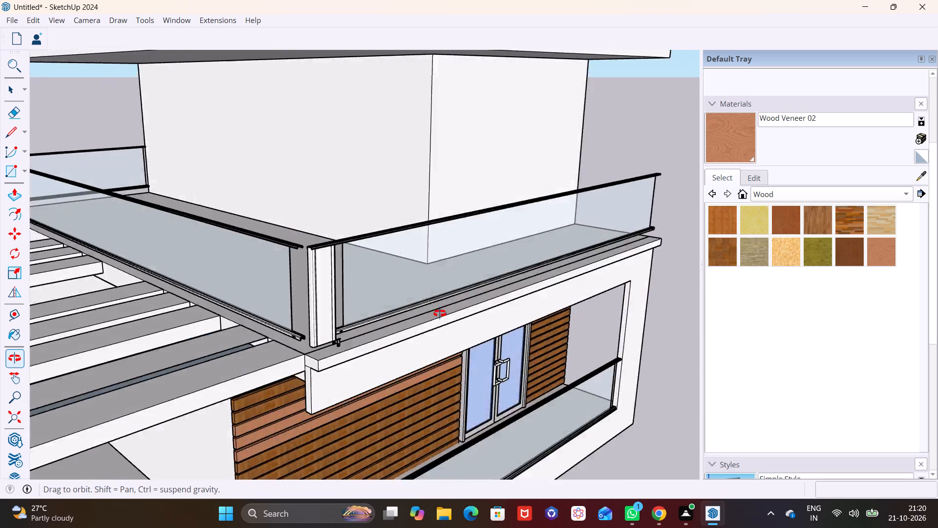
{"action": "middle_click_drag", "start_coordinate": [440, 313], "coordinate": [322, 294]}
{"action": "scroll", "coordinate": [429, 291], "scroll_direction": "down", "scroll_amount": 3}
{"action": "middle_click_drag", "start_coordinate": [519, 308], "coordinate": [258, 306]}
{"action": "scroll", "coordinate": [258, 306], "scroll_direction": "down", "scroll_amount": 1}
{"action": "middle_click_drag", "start_coordinate": [376, 302], "coordinate": [282, 337]}
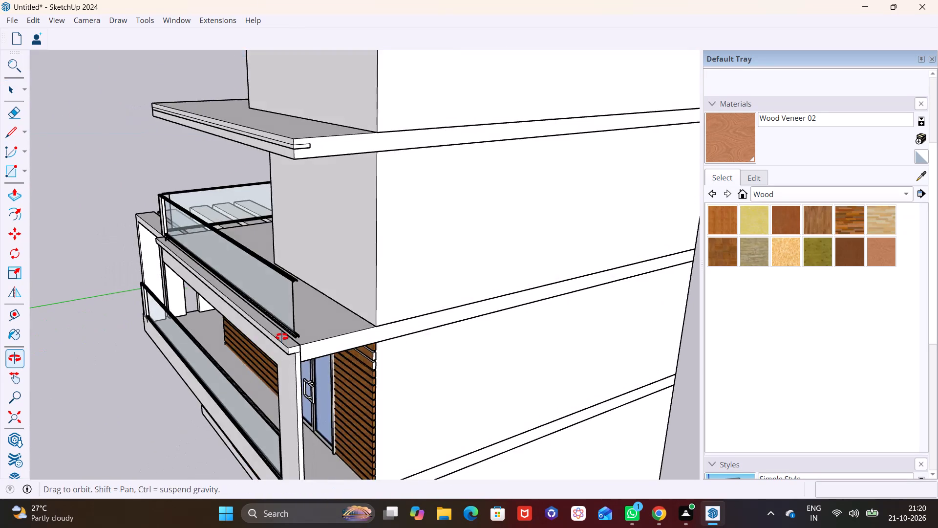
{"action": "middle_click_drag", "start_coordinate": [282, 337], "coordinate": [281, 337]}
{"action": "scroll", "coordinate": [283, 333], "scroll_direction": "up", "scroll_amount": 5}
{"action": "middle_click", "coordinate": [283, 333]}
{"action": "middle_click_drag", "start_coordinate": [311, 335], "coordinate": [332, 265]}
{"action": "scroll", "coordinate": [317, 329], "scroll_direction": "up", "scroll_amount": 1, "text": "shift"}
{"action": "scroll", "coordinate": [332, 274], "scroll_direction": "up", "scroll_amount": 2}
{"action": "middle_click_drag", "start_coordinate": [333, 276], "coordinate": [395, 327]}
{"action": "left_click", "coordinate": [401, 316]}
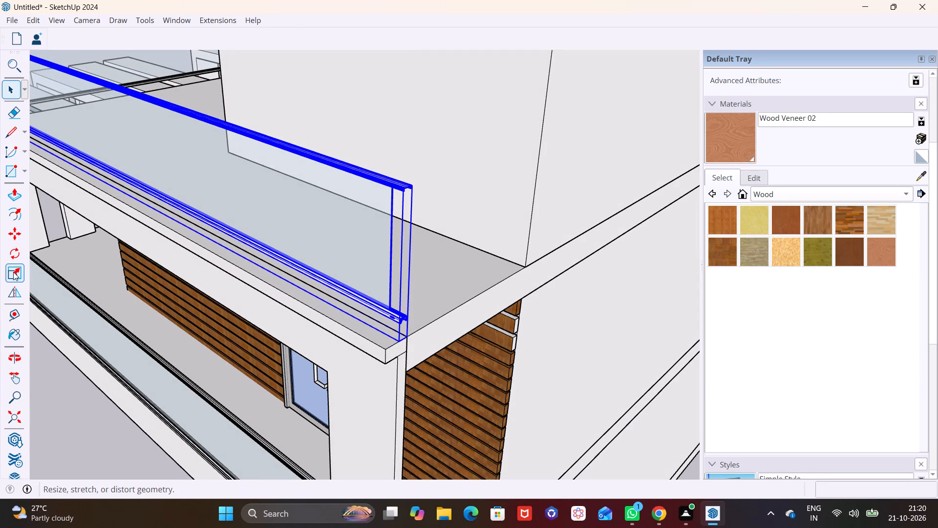
{"action": "left_click", "coordinate": [13, 272]}
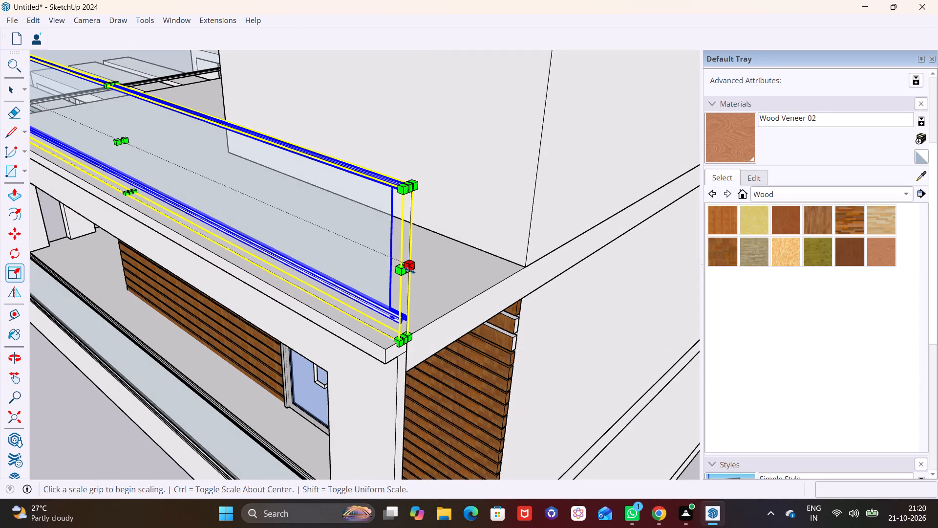
{"action": "left_click", "coordinate": [409, 270]}
{"action": "left_click", "coordinate": [418, 280]}
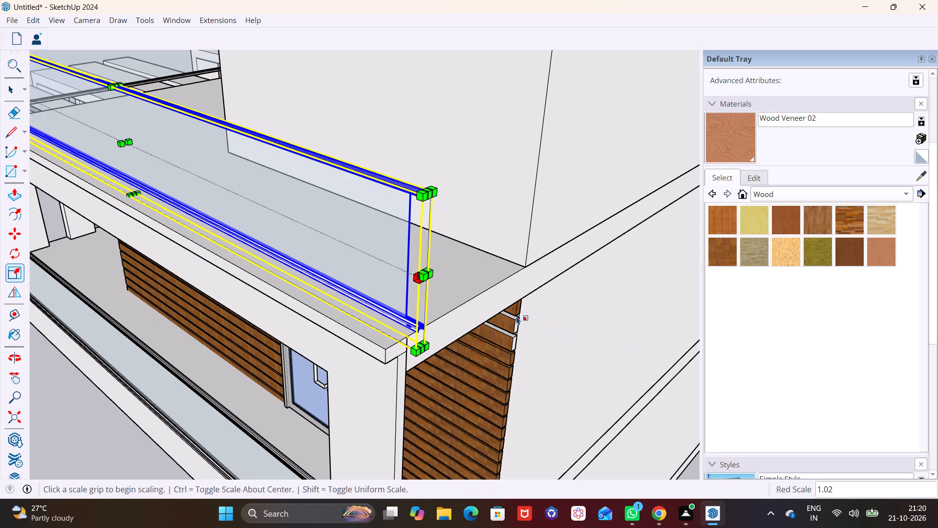
{"action": "key", "text": "space"}
{"action": "left_click", "coordinate": [562, 326]}
Examine the house front and the upper terrace railings from several angles.
{"action": "middle_click_drag", "start_coordinate": [512, 304], "coordinate": [393, 274]}
{"action": "scroll", "coordinate": [356, 257], "scroll_direction": "down", "scroll_amount": 11}
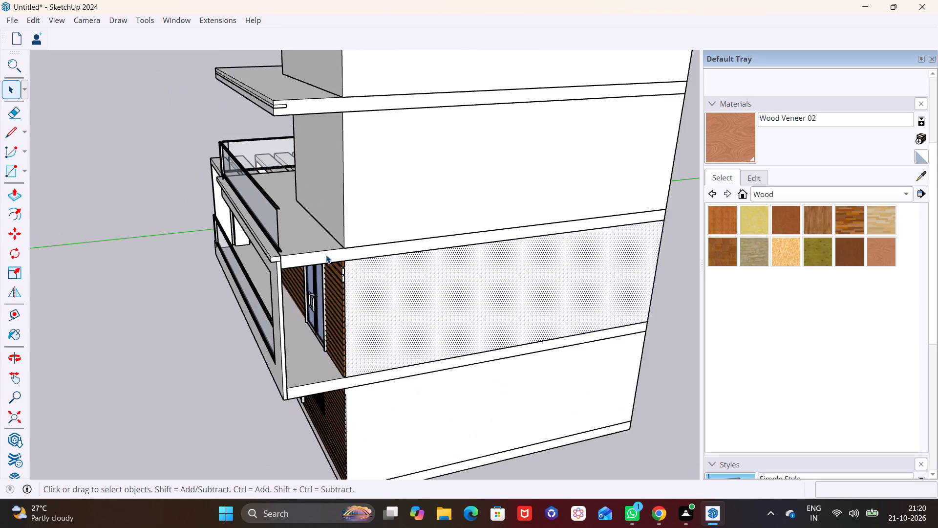
{"action": "scroll", "coordinate": [326, 255], "scroll_direction": "down", "scroll_amount": 4}
{"action": "middle_click_drag", "start_coordinate": [392, 279], "coordinate": [646, 264]}
{"action": "middle_click_drag", "start_coordinate": [235, 267], "coordinate": [400, 235]}
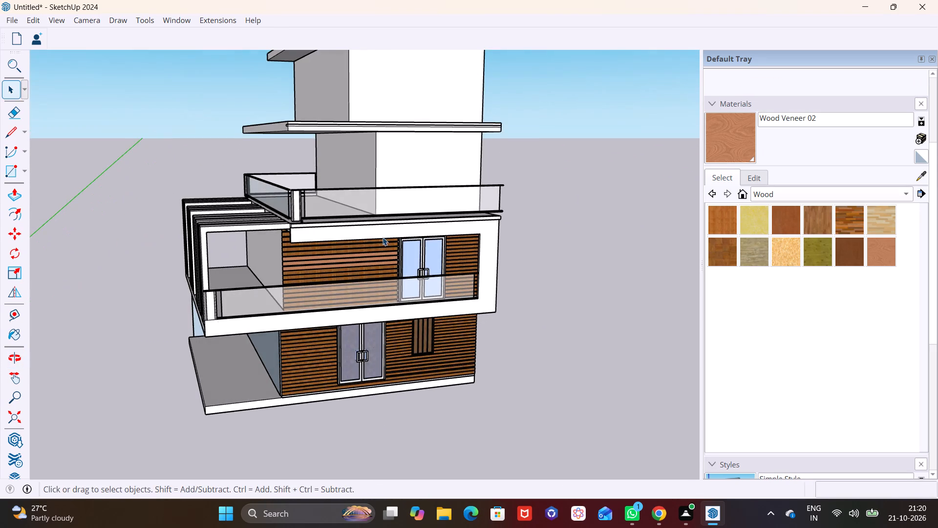
{"action": "middle_click_drag", "start_coordinate": [374, 238], "coordinate": [278, 217]}
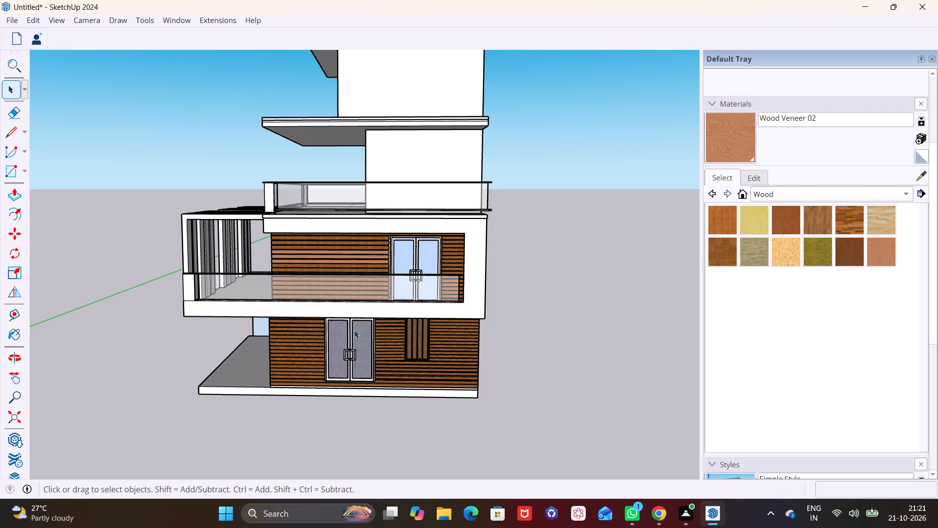
{"action": "middle_click_drag", "start_coordinate": [380, 302], "coordinate": [411, 292]}
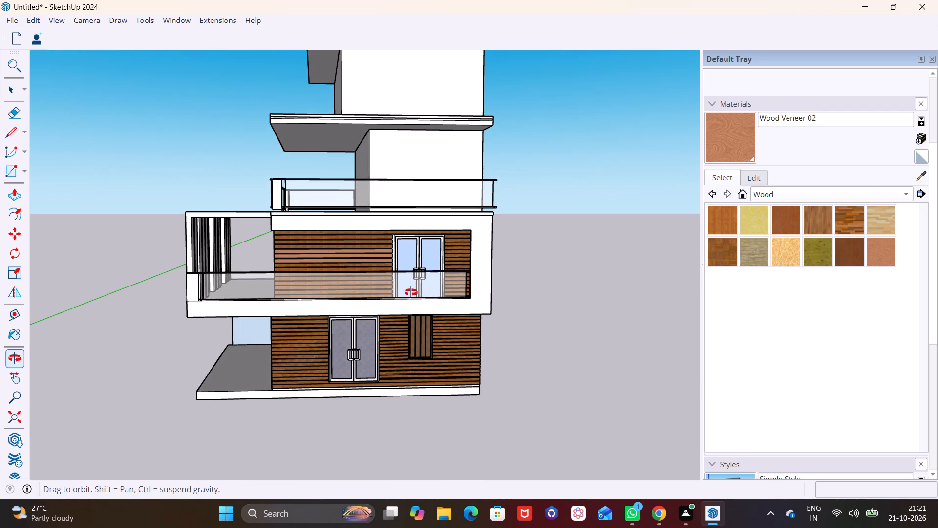
{"action": "middle_click_drag", "start_coordinate": [411, 292], "coordinate": [385, 334]}
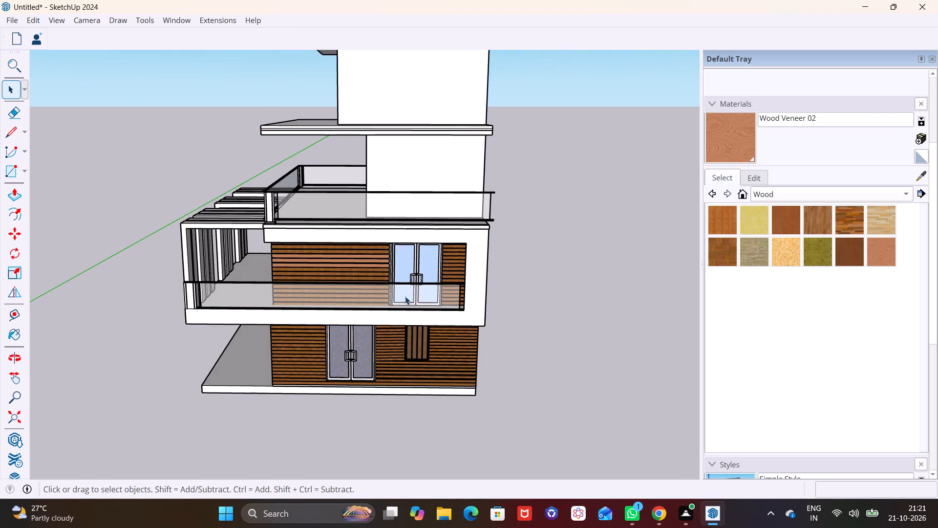
{"action": "middle_click_drag", "start_coordinate": [415, 235], "coordinate": [413, 240]}
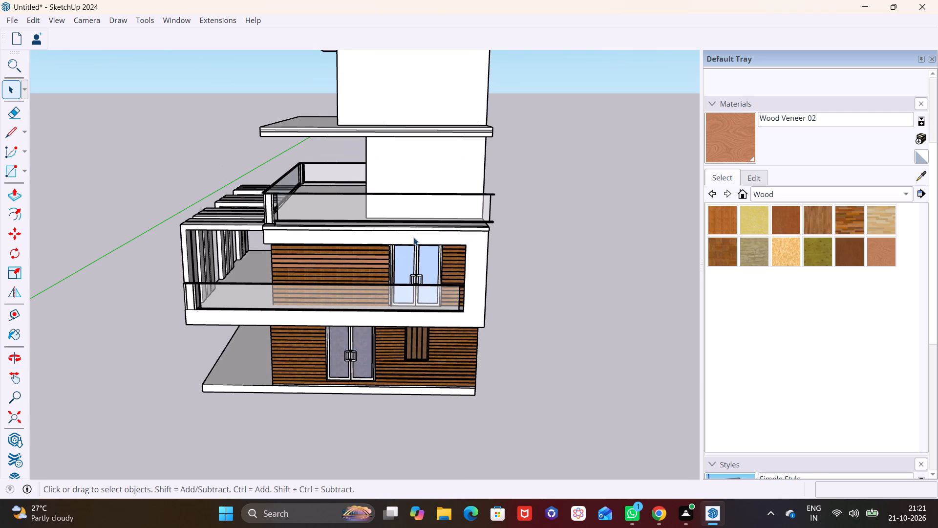
Search 3D Warehouse for "DOOR" models.
{"action": "middle_click_drag", "start_coordinate": [413, 232], "coordinate": [377, 352], "text": "shift"}
{"action": "middle_click_drag", "start_coordinate": [411, 314], "coordinate": [427, 259]}
{"action": "scroll", "coordinate": [427, 258], "scroll_direction": "up", "scroll_amount": 3}
{"action": "left_click", "coordinate": [182, 17]}
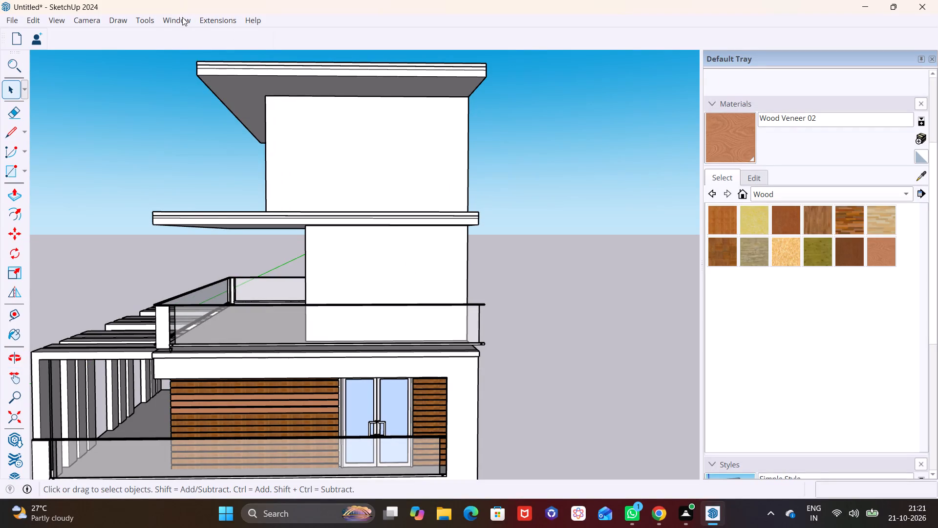
{"action": "left_click", "coordinate": [214, 113]}
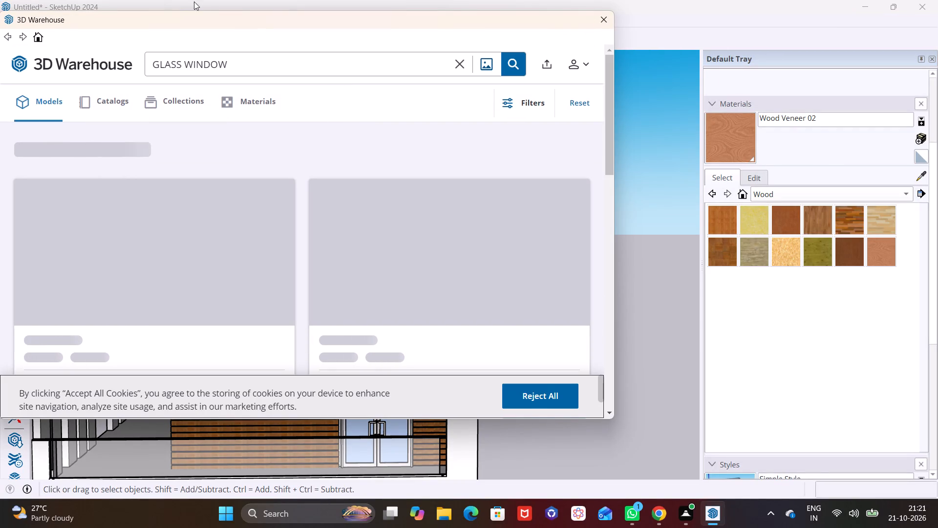
{"action": "left_click", "coordinate": [462, 64]}
{"action": "left_click", "coordinate": [340, 66]}
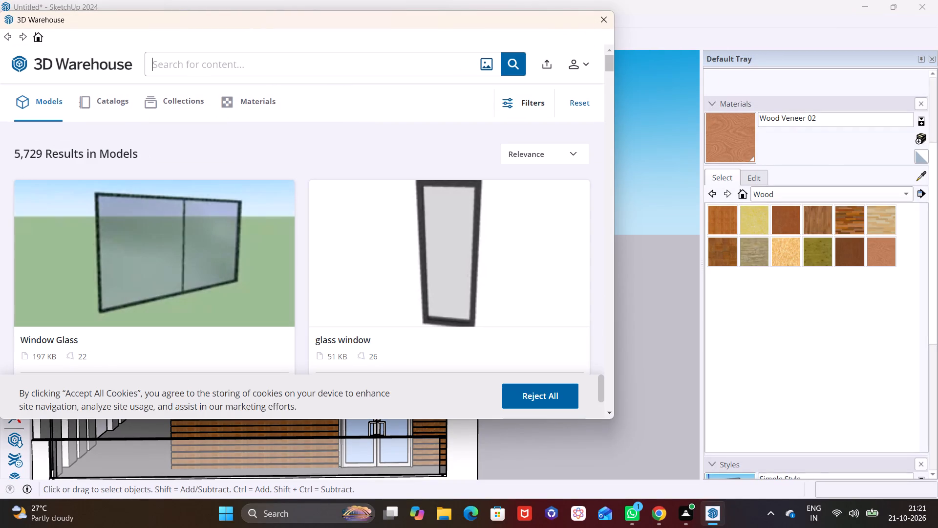
{"action": "type", "text": "DO"}
{"action": "key", "text": "r"}
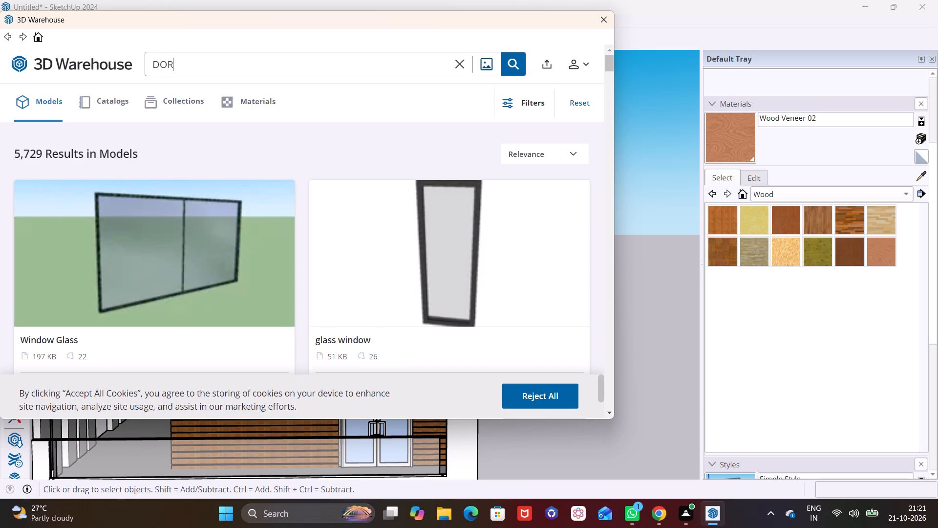
{"action": "key", "text": "BackSpace"}
{"action": "type", "text": "OR"}
{"action": "key", "text": "Return"}
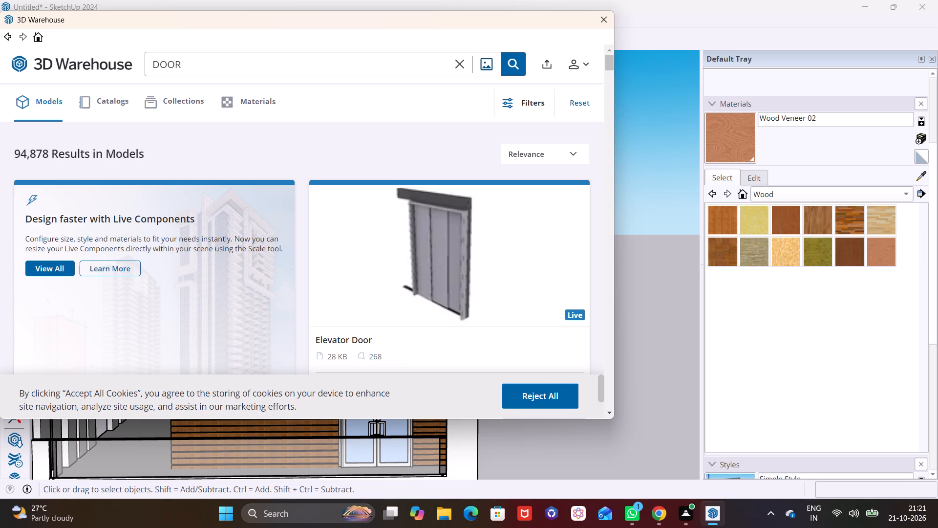
Load the dark "door 6 minimalis" model directly into the scene and place it on the upper terrace by the upper-storey front wall.
{"action": "scroll", "coordinate": [400, 219], "scroll_direction": "down", "scroll_amount": 11}
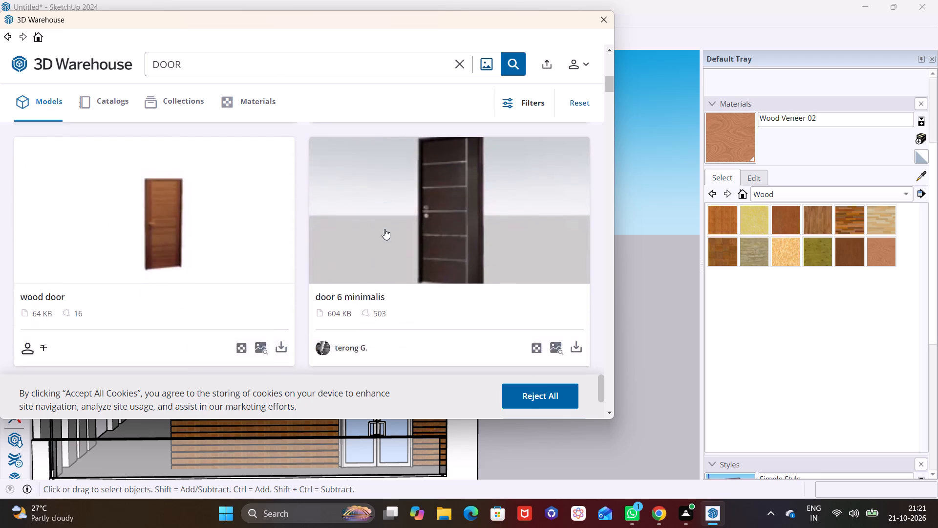
{"action": "scroll", "coordinate": [270, 217], "scroll_direction": "up", "scroll_amount": 3}
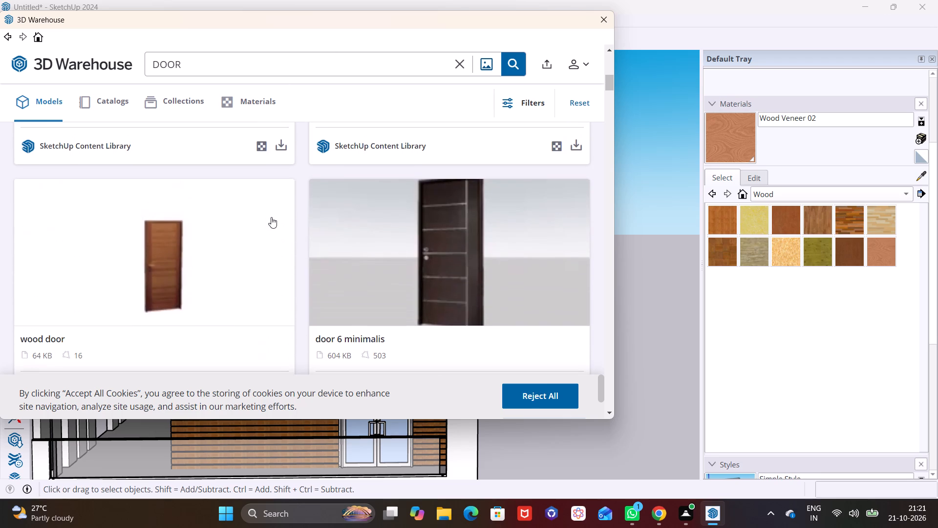
{"action": "scroll", "coordinate": [271, 217], "scroll_direction": "up", "scroll_amount": 1}
{"action": "scroll", "coordinate": [533, 319], "scroll_direction": "down", "scroll_amount": 1}
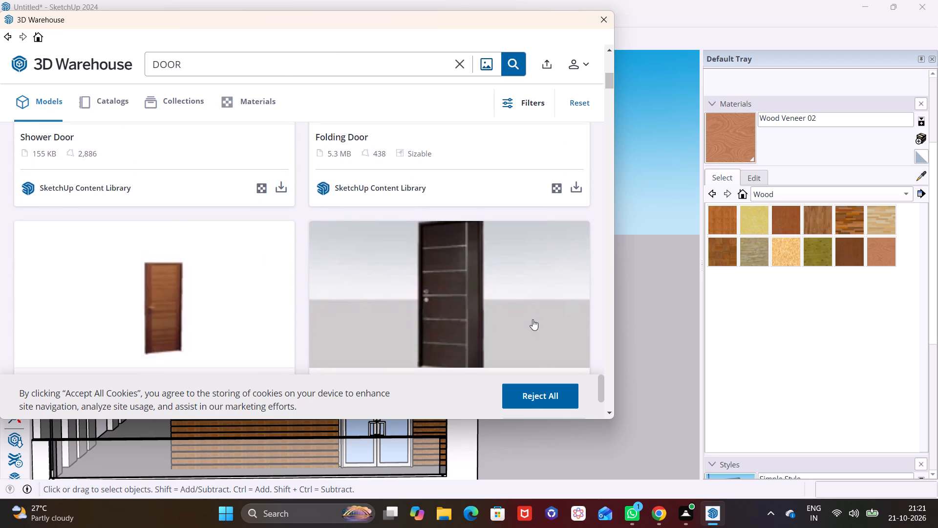
{"action": "scroll", "coordinate": [559, 326], "scroll_direction": "down", "scroll_amount": 2}
{"action": "left_click", "coordinate": [581, 267]}
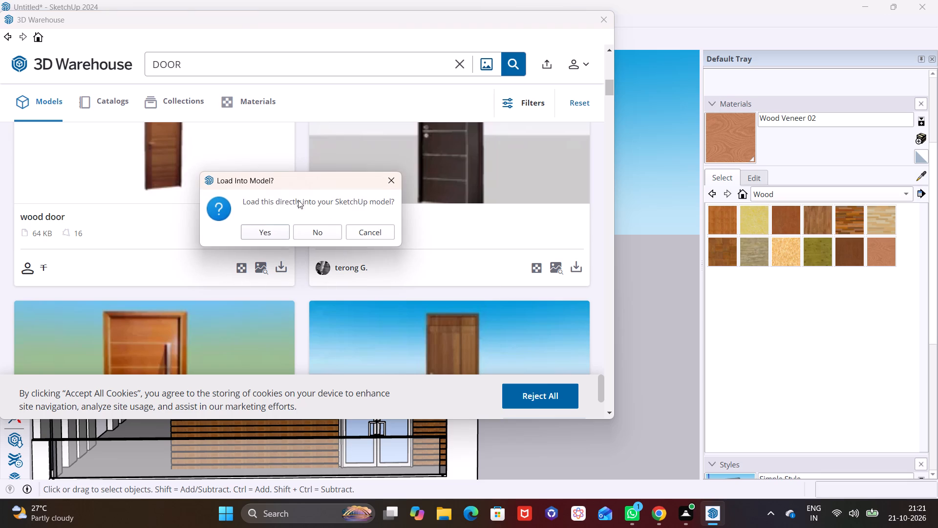
{"action": "left_click", "coordinate": [260, 227]}
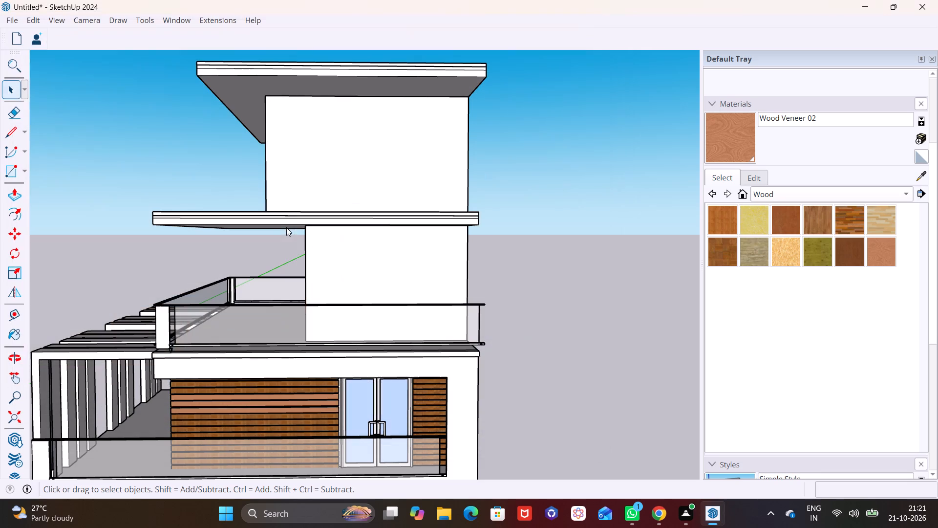
{"action": "middle_click_drag", "start_coordinate": [358, 302], "coordinate": [265, 306]}
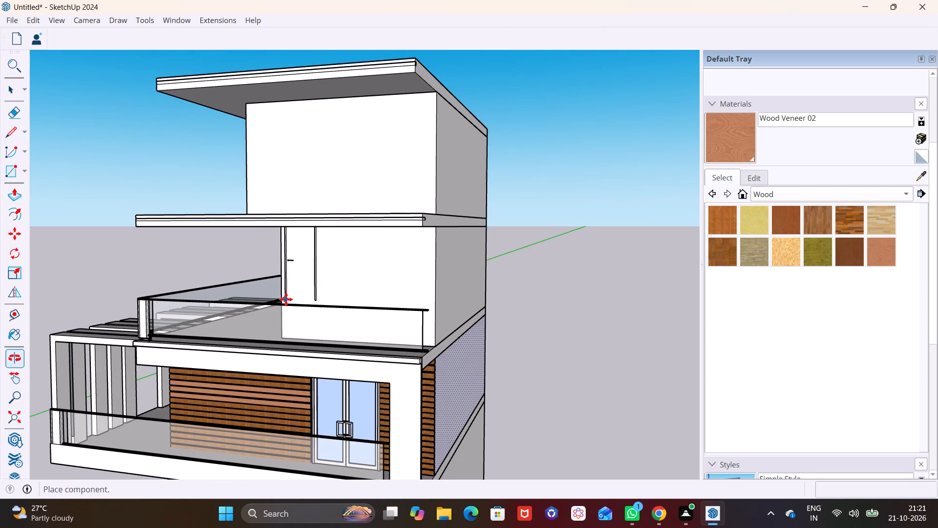
{"action": "left_click", "coordinate": [341, 320]}
Move the dark door about 4' 10" onto the upper-storey front wall, away from the pergola, with its base near the terrace floor.
{"action": "middle_click_drag", "start_coordinate": [385, 315], "coordinate": [275, 324]}
{"action": "scroll", "coordinate": [285, 318], "scroll_direction": "up", "scroll_amount": 7}
{"action": "middle_click_drag", "start_coordinate": [348, 319], "coordinate": [270, 330]}
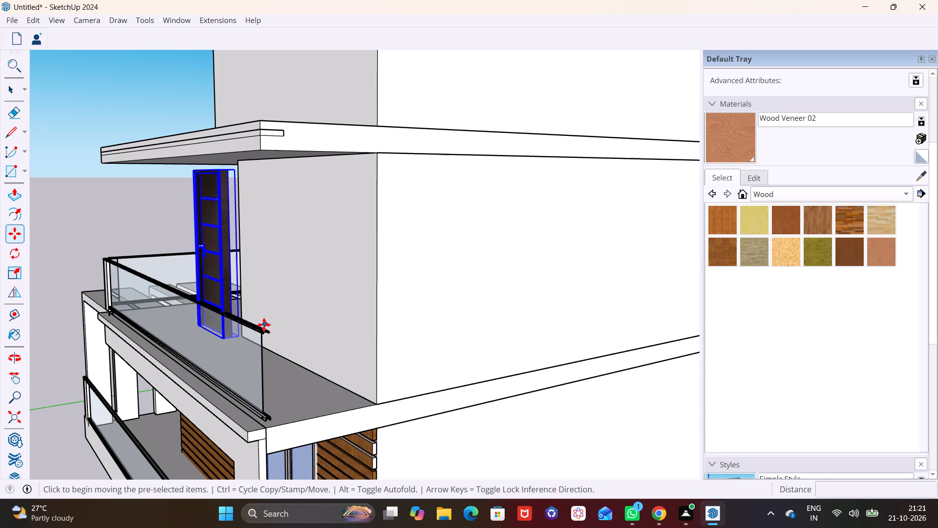
{"action": "key", "text": "m"}
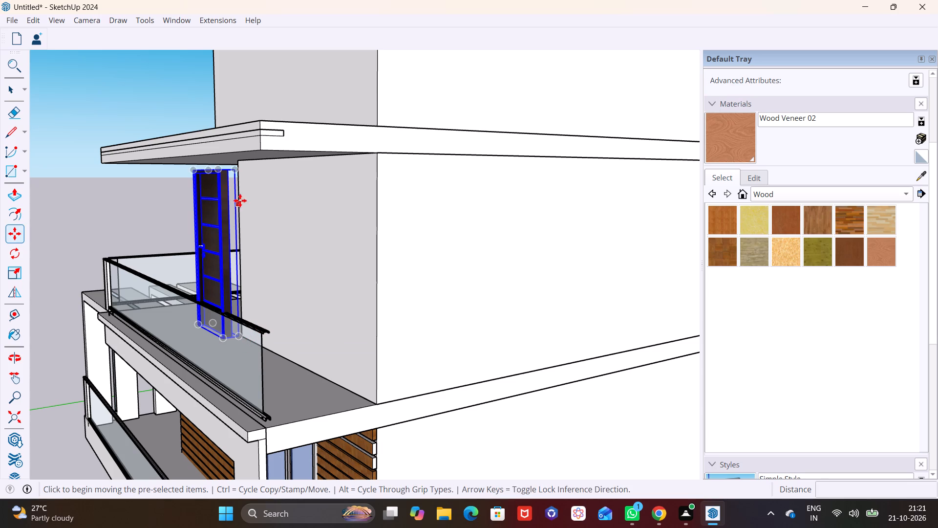
{"action": "left_click", "coordinate": [242, 334]}
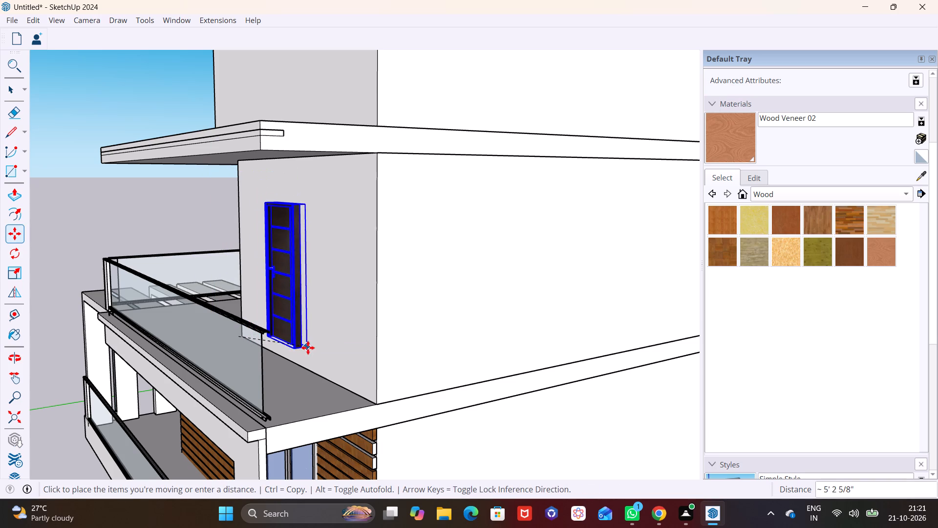
{"action": "left_click", "coordinate": [326, 367]}
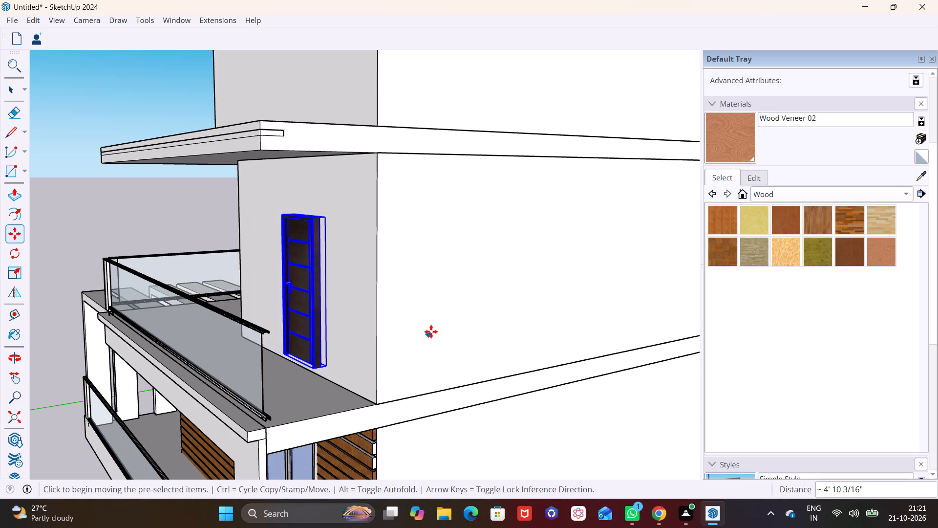
{"action": "key", "text": "space"}
{"action": "left_click", "coordinate": [431, 331]}
Examine the placed door against the upper terrace wall and railing, up close and with the whole house front.
{"action": "middle_click_drag", "start_coordinate": [350, 324], "coordinate": [565, 343]}
{"action": "scroll", "coordinate": [490, 327], "scroll_direction": "up", "scroll_amount": 4}
{"action": "middle_click_drag", "start_coordinate": [494, 347], "coordinate": [606, 337]}
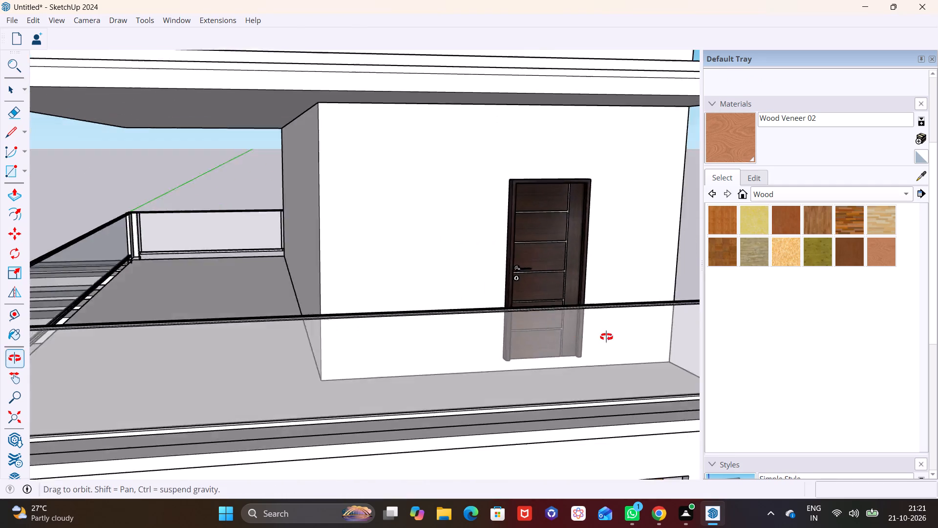
{"action": "middle_click_drag", "start_coordinate": [606, 337], "coordinate": [627, 313]}
{"action": "scroll", "coordinate": [604, 312], "scroll_direction": "up", "scroll_amount": 2}
{"action": "middle_click_drag", "start_coordinate": [558, 307], "coordinate": [577, 306]}
{"action": "scroll", "coordinate": [509, 265], "scroll_direction": "down", "scroll_amount": 8}
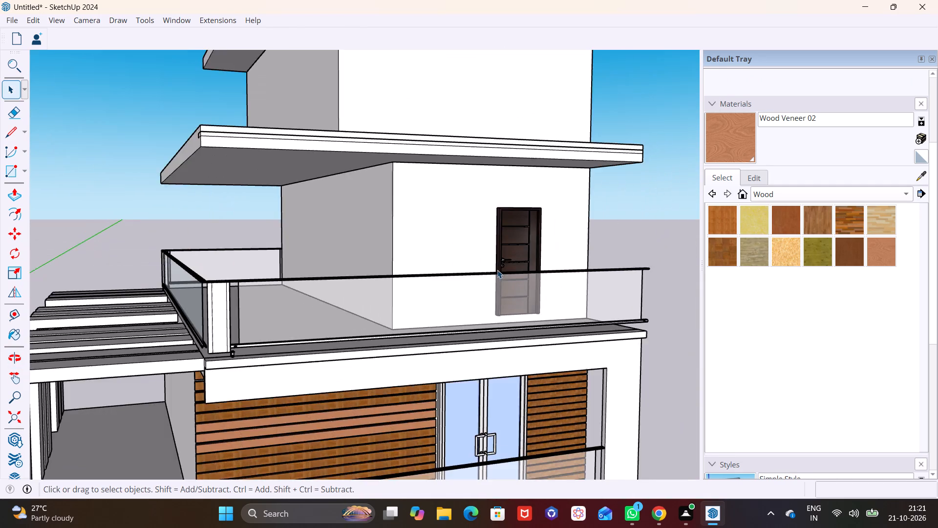
{"action": "scroll", "coordinate": [497, 270], "scroll_direction": "down", "scroll_amount": 6}
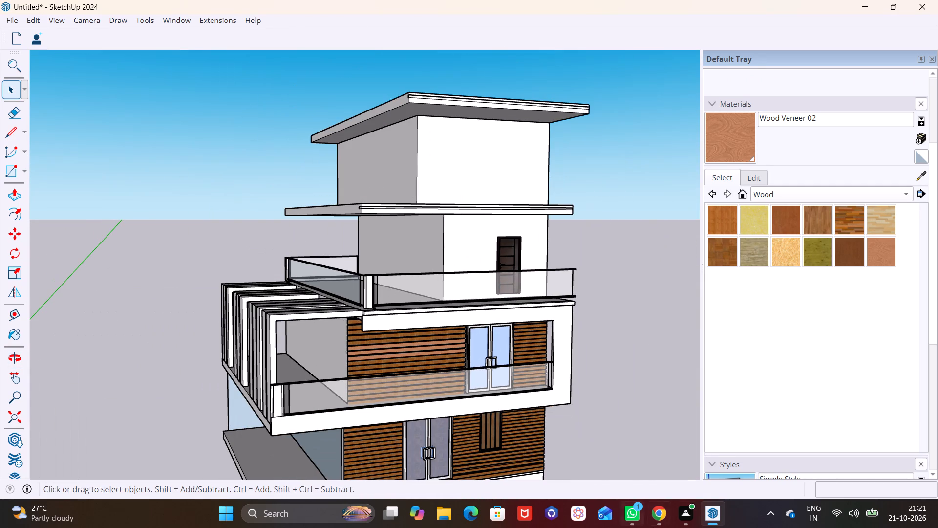